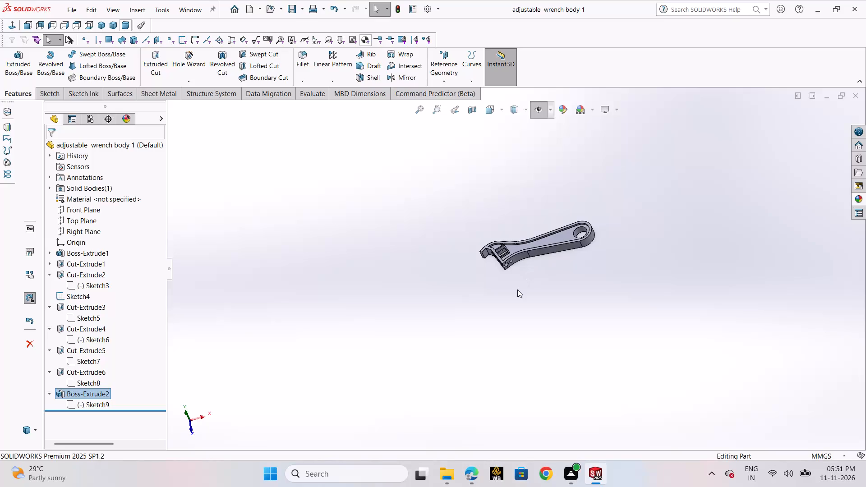
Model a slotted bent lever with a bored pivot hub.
Create a new part document.
{"action": "scroll", "coordinate": [573, 333], "scroll_direction": "up", "scroll_amount": 1}
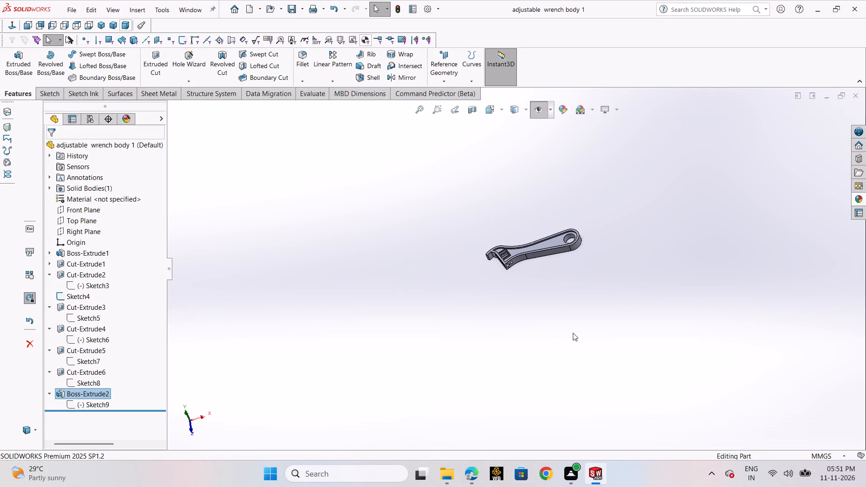
{"action": "left_click", "coordinate": [73, 9]}
{"action": "left_click", "coordinate": [101, 29]}
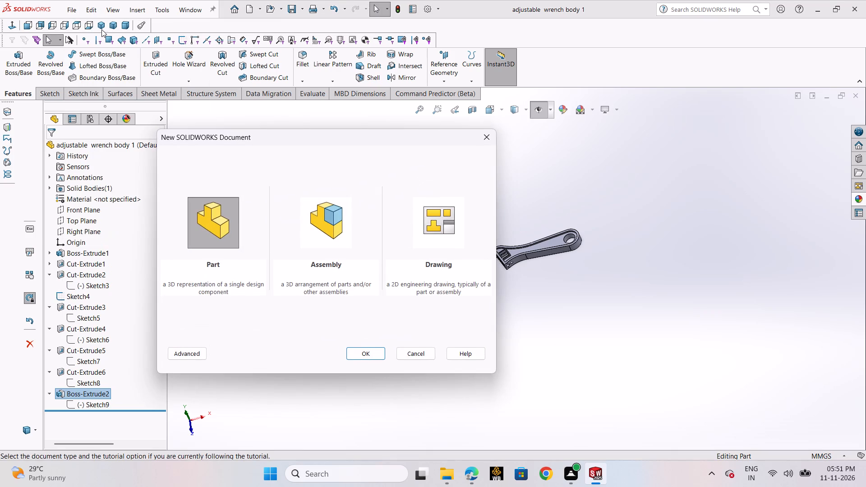
{"action": "left_click", "coordinate": [347, 355]}
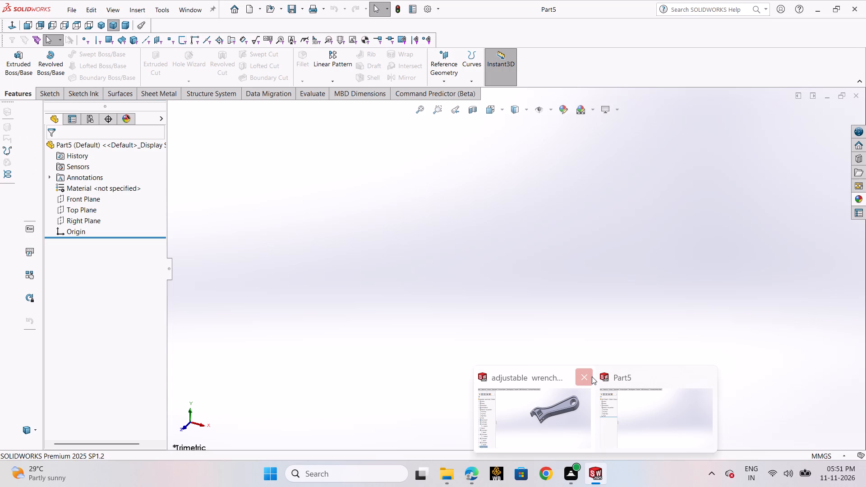
{"action": "left_click", "coordinate": [592, 377]}
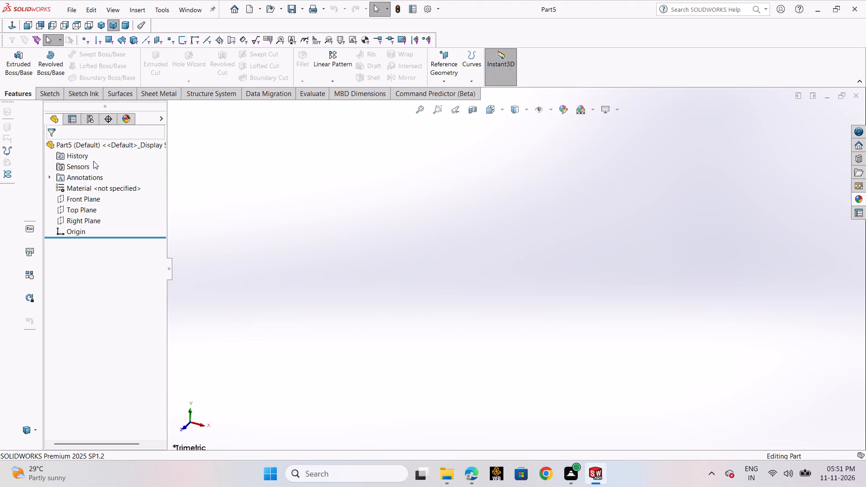
Sketch two concentric circles centred on the origin of the Front Plane, with radii of about 38 mm and 63 mm.
{"action": "left_click", "coordinate": [94, 196]}
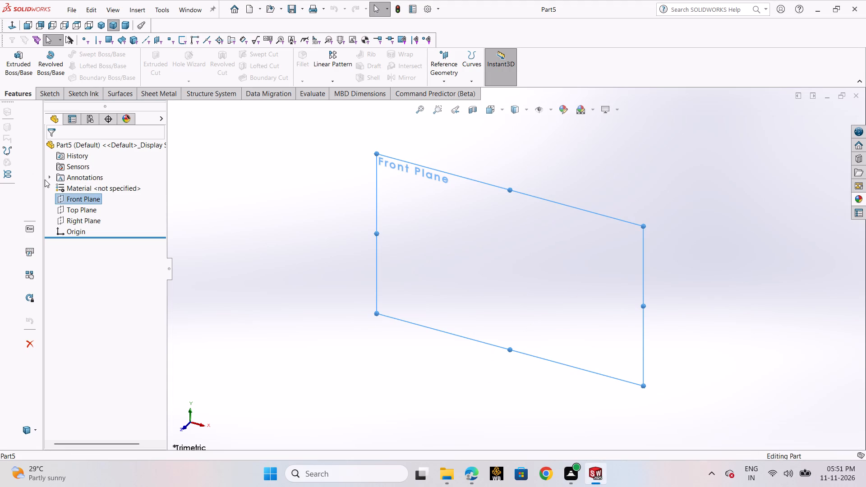
{"action": "left_click", "coordinate": [68, 199]}
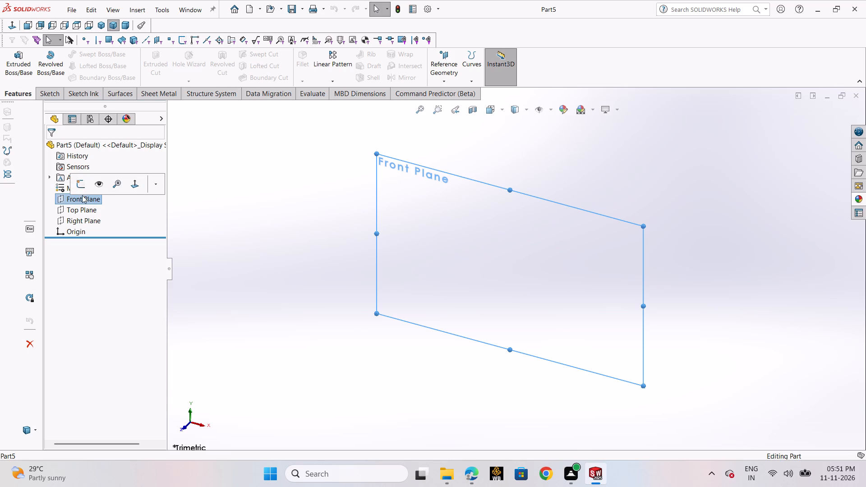
{"action": "left_click", "coordinate": [84, 191]}
{"action": "left_click", "coordinate": [87, 203]}
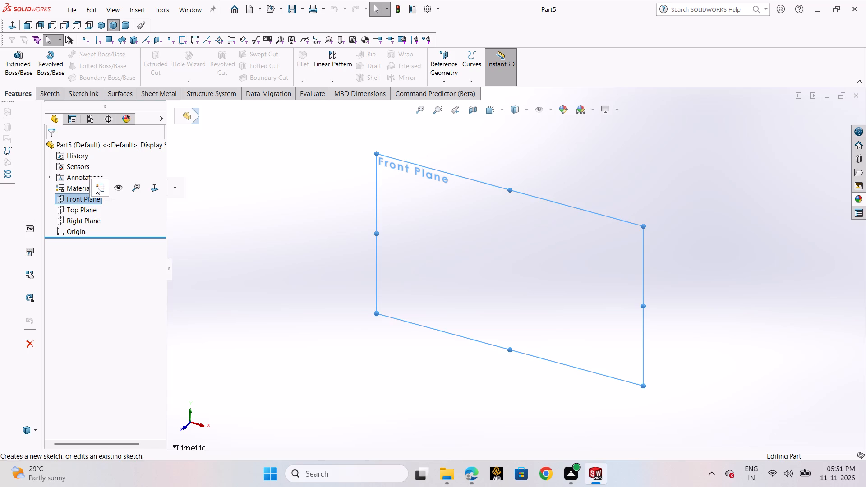
{"action": "left_click", "coordinate": [96, 186]}
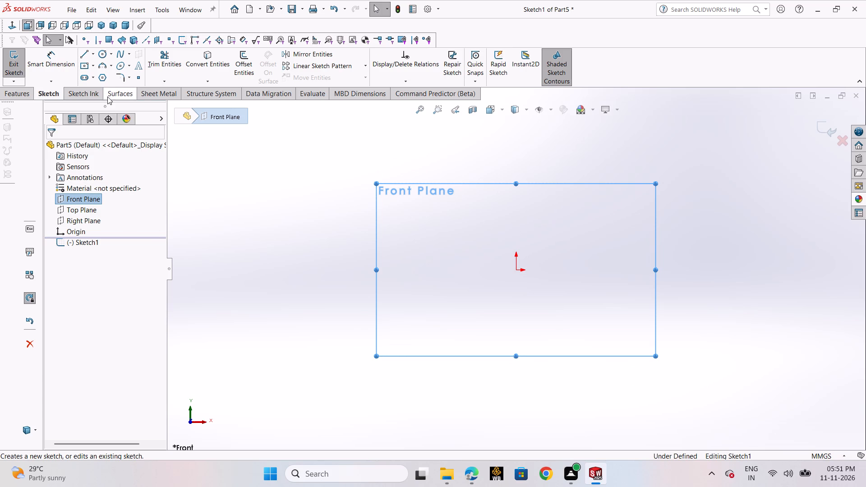
{"action": "left_click", "coordinate": [103, 56]}
{"action": "left_click", "coordinate": [107, 68]}
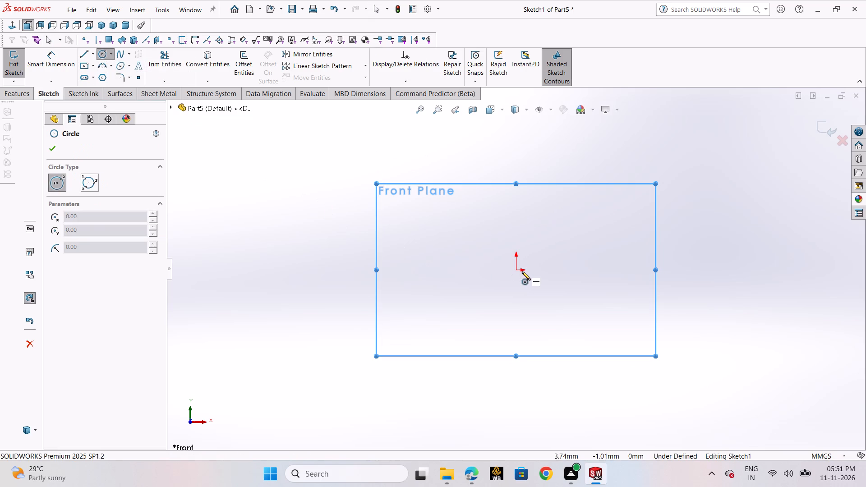
{"action": "left_click", "coordinate": [516, 270]}
{"action": "left_click", "coordinate": [575, 269]}
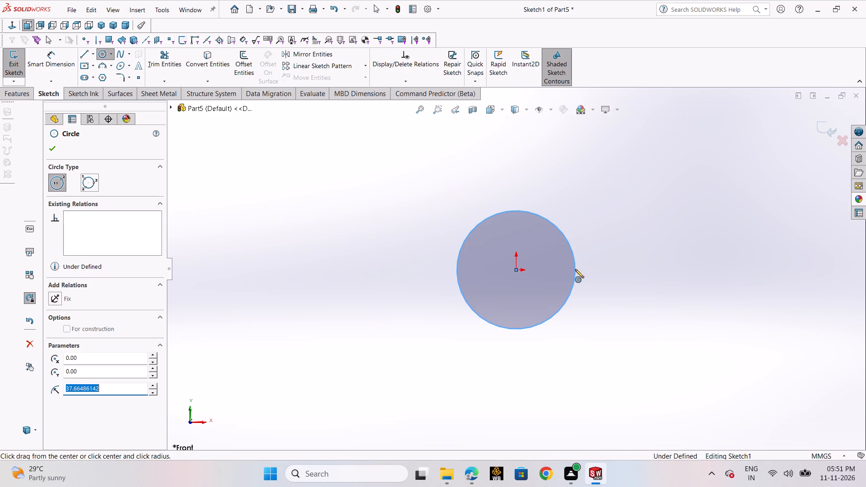
{"action": "left_click", "coordinate": [517, 268]}
{"action": "left_click", "coordinate": [614, 264]}
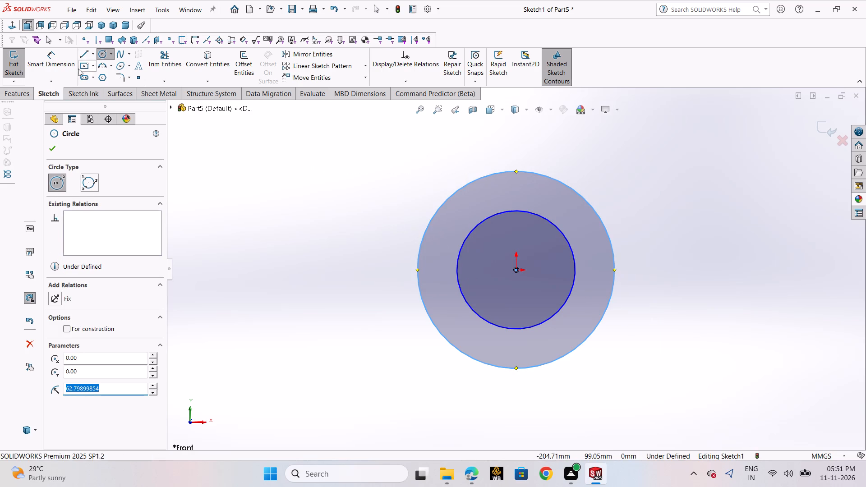
Dimension the outer circle to 13 mm diameter and the inner circle to 6 mm diameter.
{"action": "left_click", "coordinate": [64, 62]}
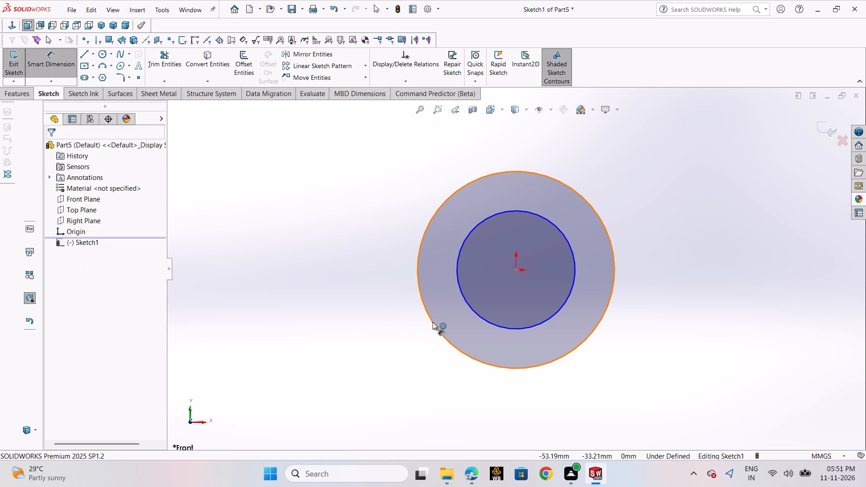
{"action": "left_click", "coordinate": [433, 322]}
{"action": "left_click", "coordinate": [391, 331]}
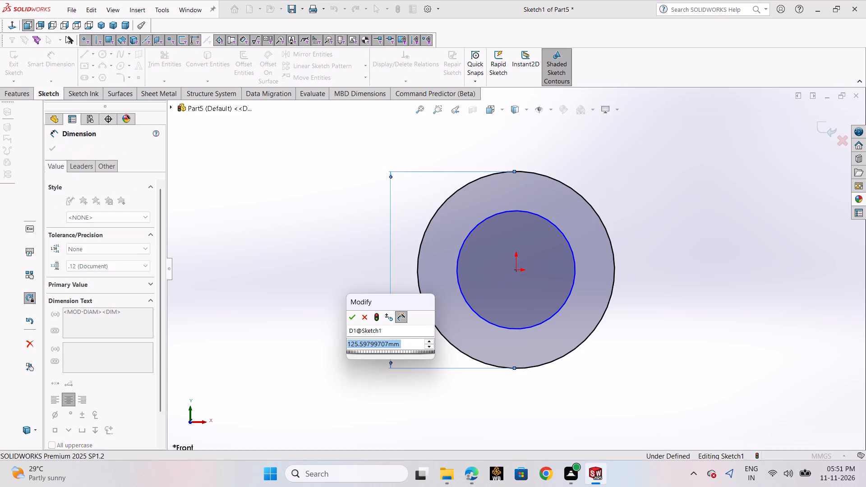
{"action": "type", "text": "13"}
{"action": "key", "text": "Return"}
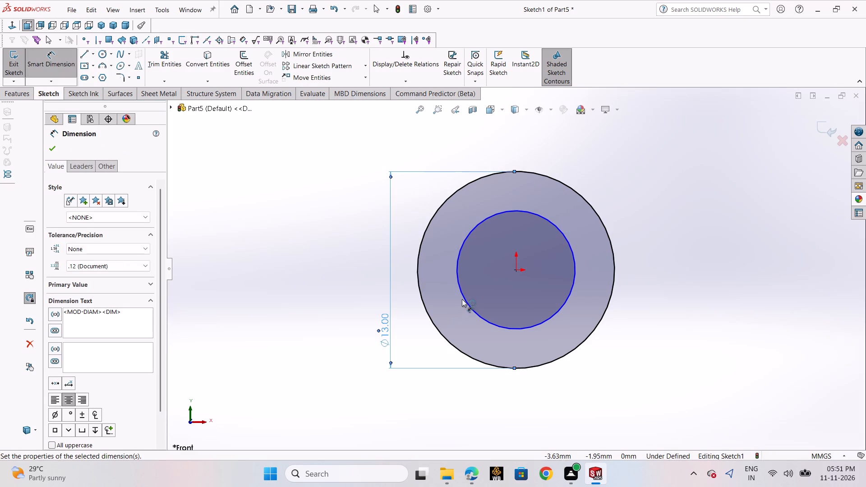
{"action": "left_click", "coordinate": [462, 299]}
{"action": "left_click", "coordinate": [293, 238]}
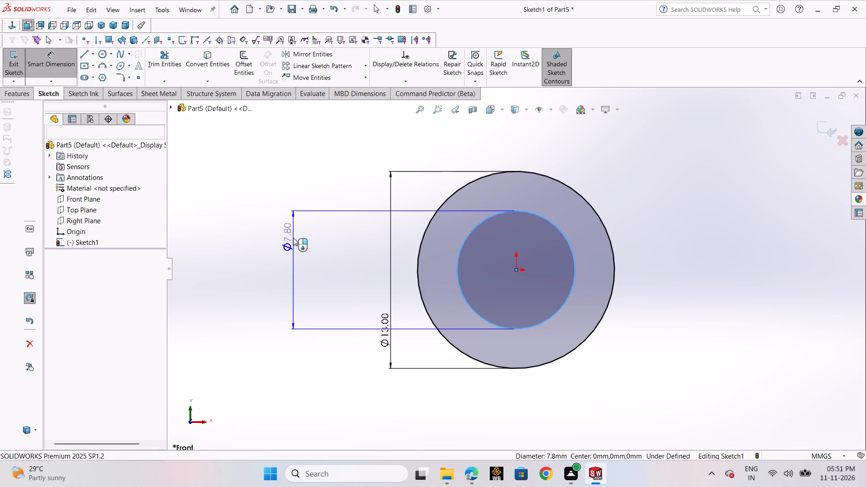
{"action": "key", "text": "6"}
{"action": "key", "text": "Return"}
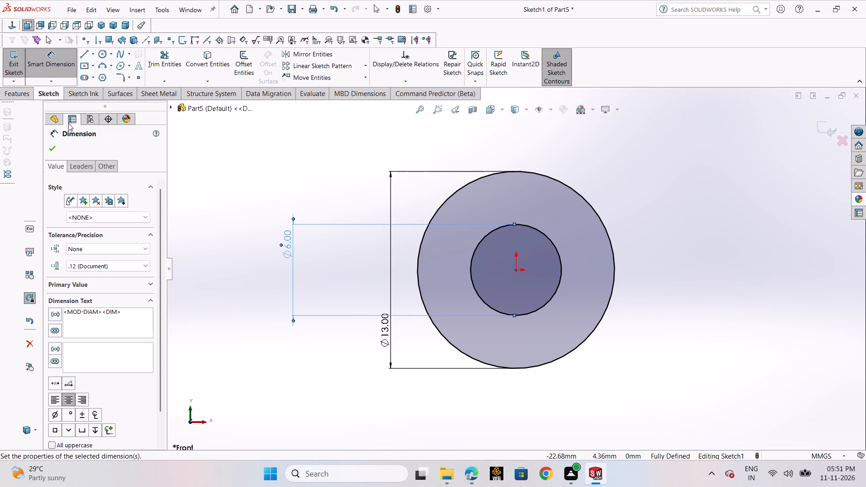
{"action": "left_click", "coordinate": [54, 147]}
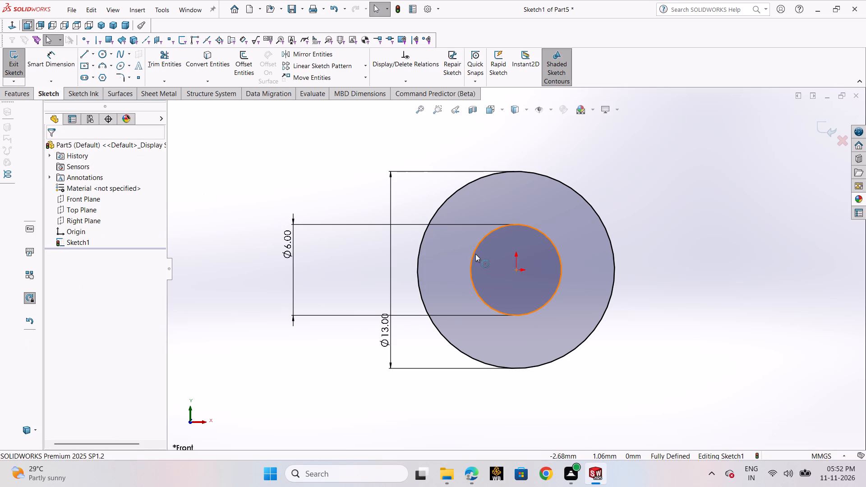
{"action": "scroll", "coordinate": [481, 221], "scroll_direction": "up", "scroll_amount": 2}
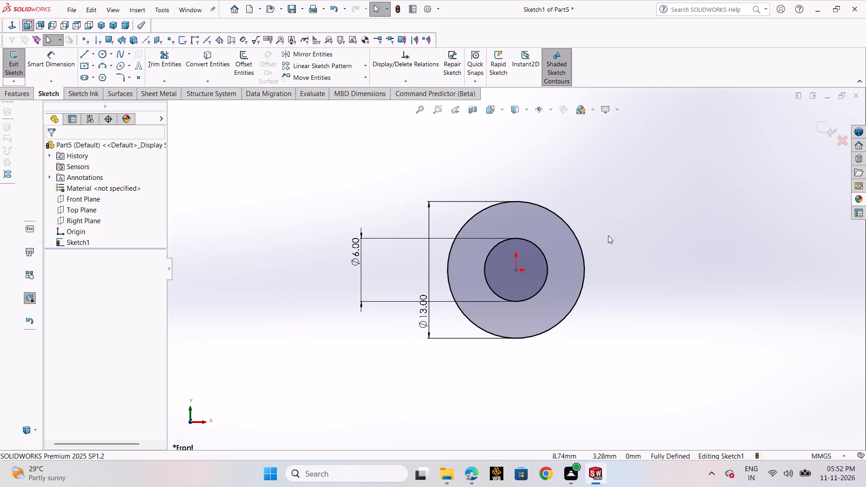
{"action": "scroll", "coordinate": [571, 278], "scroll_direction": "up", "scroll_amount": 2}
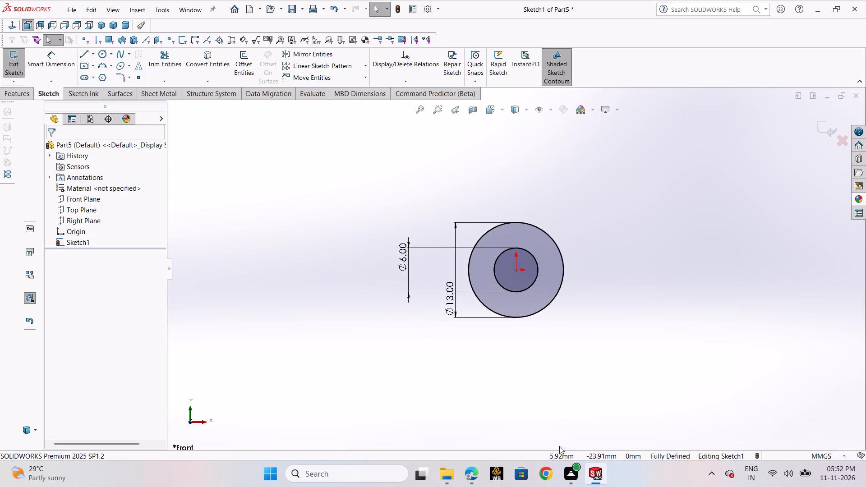
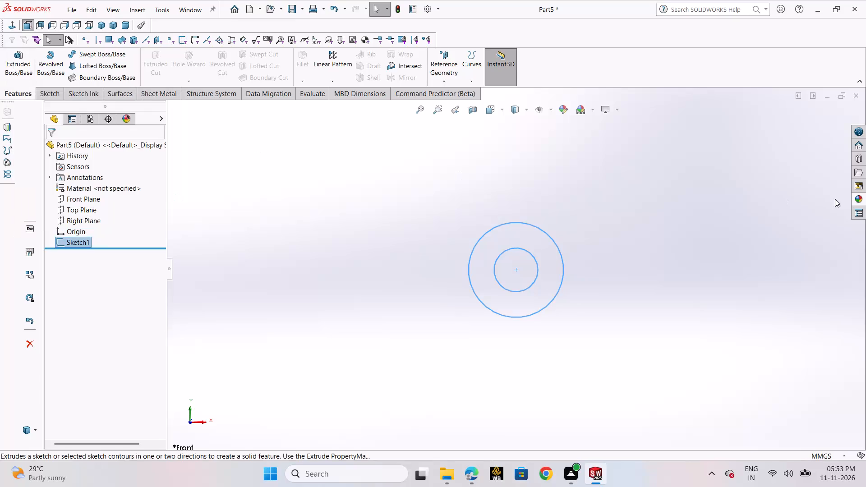
Extrude the concentric-circle sketch into a hollow cylinder, 10 mm deep using the Mid Plane end condition.
{"action": "scroll", "coordinate": [701, 207], "scroll_direction": "up", "scroll_amount": 2}
{"action": "middle_click_drag", "start_coordinate": [650, 231], "coordinate": [623, 269]}
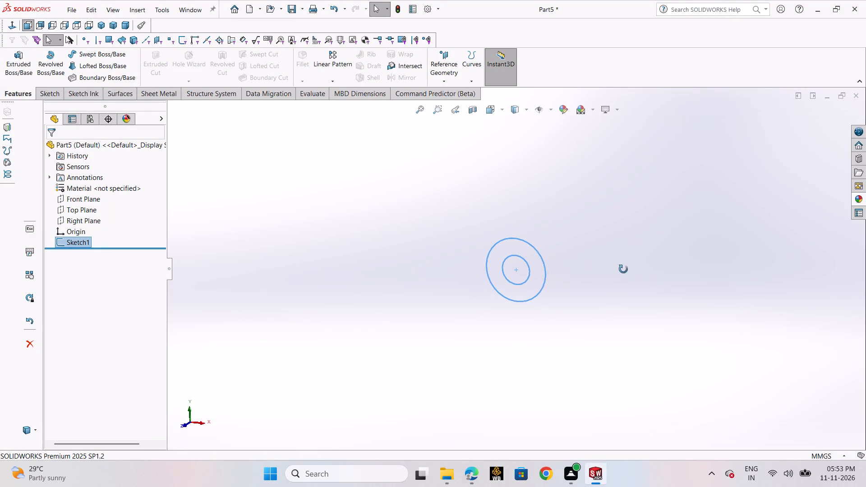
{"action": "middle_click_drag", "start_coordinate": [623, 269], "coordinate": [602, 302]}
{"action": "left_click", "coordinate": [19, 71]}
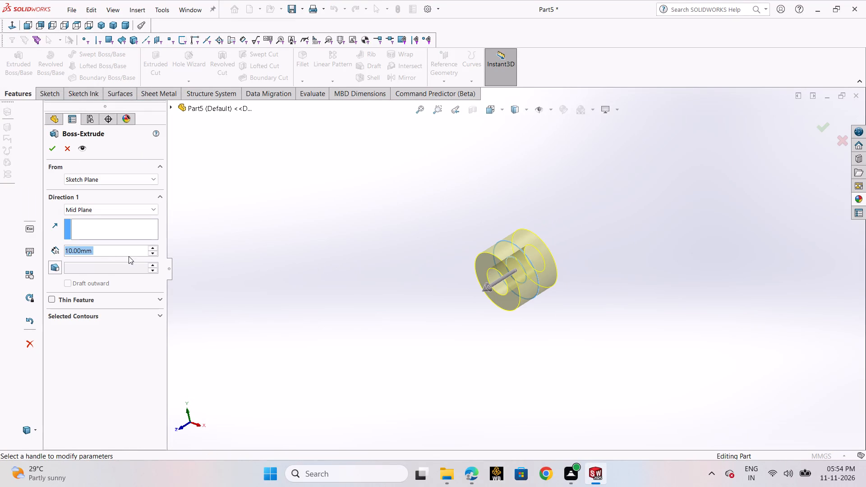
{"action": "left_click", "coordinate": [49, 150]}
{"action": "left_click", "coordinate": [313, 294]}
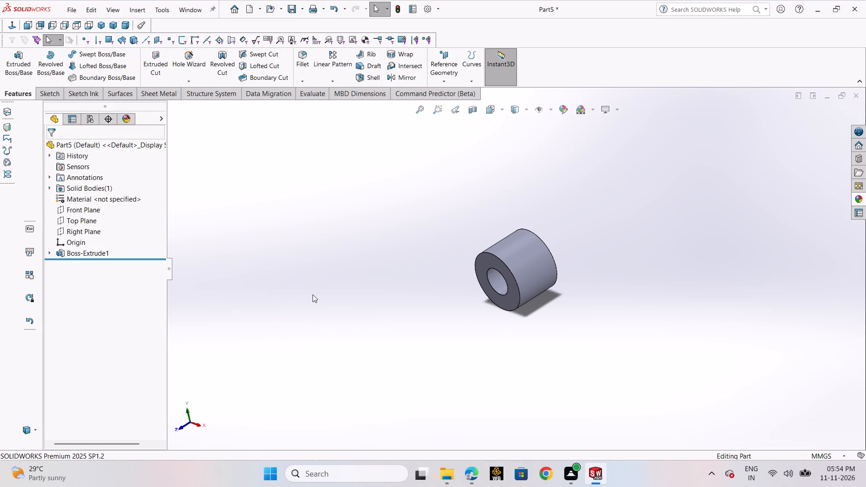
Start a new sketch on the Front Plane.
{"action": "scroll", "coordinate": [167, 222], "scroll_direction": "down", "scroll_amount": 2}
{"action": "scroll", "coordinate": [409, 275], "scroll_direction": "up", "scroll_amount": 4}
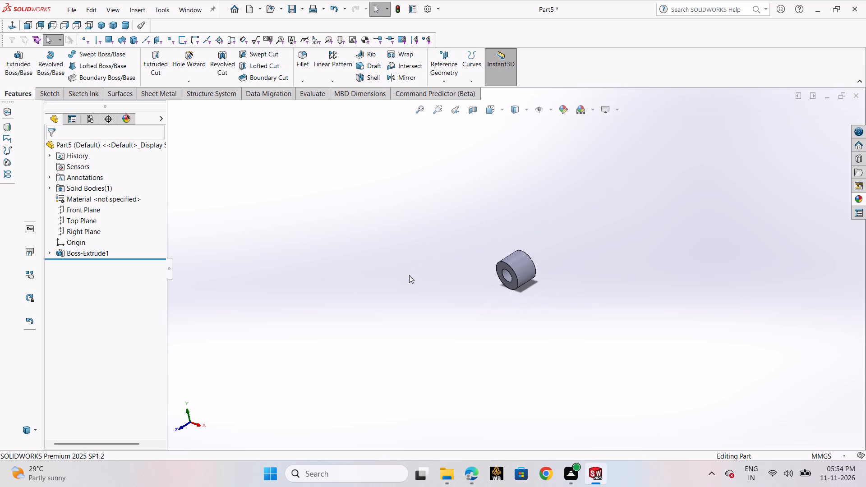
{"action": "scroll", "coordinate": [409, 275], "scroll_direction": "up", "scroll_amount": 1}
{"action": "scroll", "coordinate": [409, 275], "scroll_direction": "down", "scroll_amount": 4}
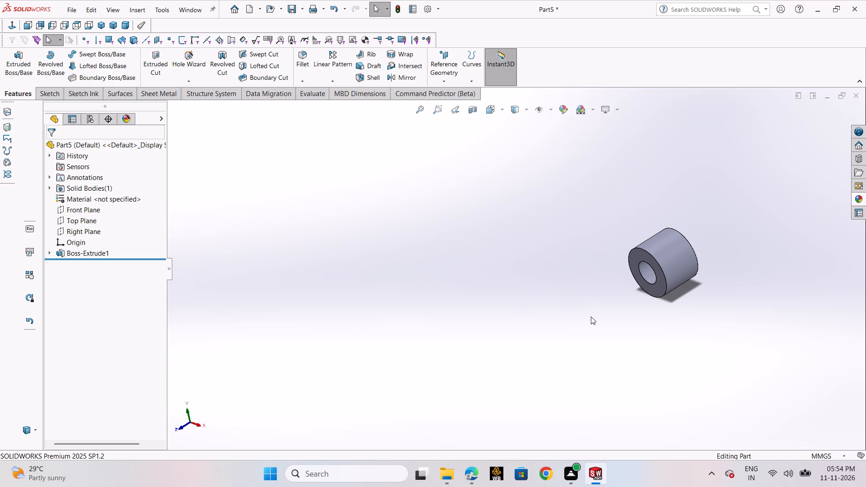
{"action": "scroll", "coordinate": [659, 247], "scroll_direction": "up", "scroll_amount": 2}
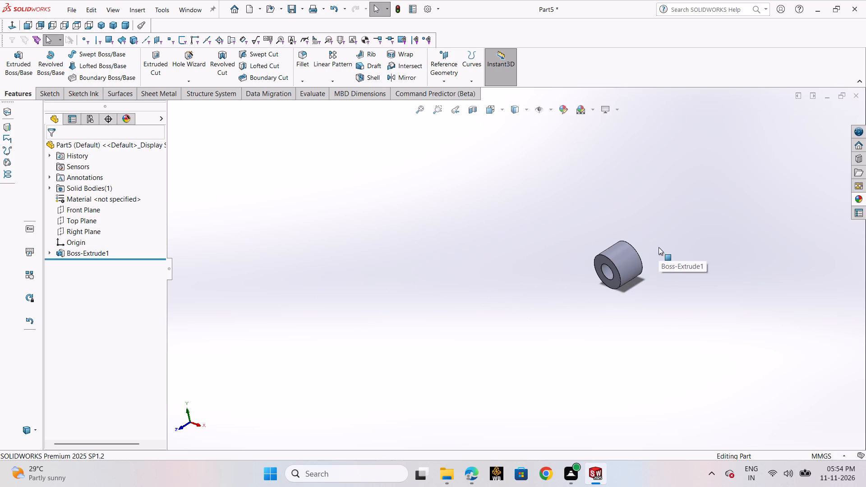
{"action": "left_click", "coordinate": [73, 210]}
{"action": "left_click", "coordinate": [83, 198]}
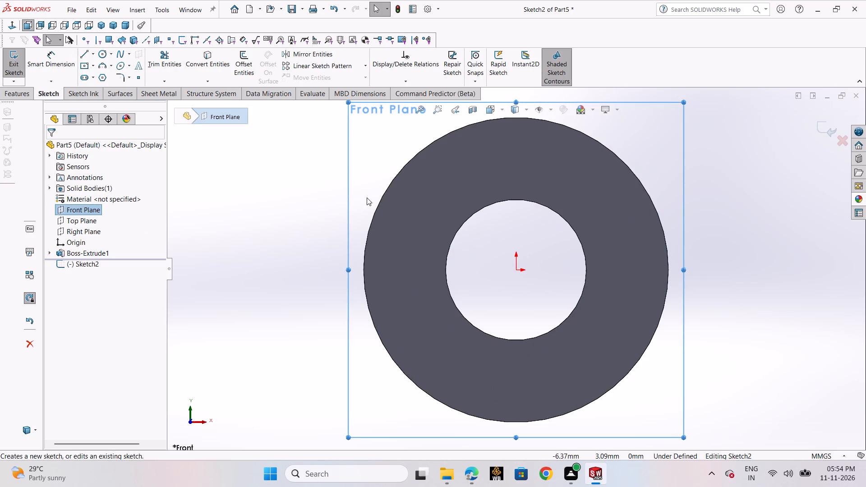
Sketch a vertical centerline about 17 mm long, going straight up from the origin.
{"action": "scroll", "coordinate": [416, 238], "scroll_direction": "up", "scroll_amount": 6}
{"action": "scroll", "coordinate": [503, 220], "scroll_direction": "down", "scroll_amount": 1}
{"action": "scroll", "coordinate": [565, 218], "scroll_direction": "up", "scroll_amount": 2}
{"action": "scroll", "coordinate": [565, 218], "scroll_direction": "down", "scroll_amount": 1}
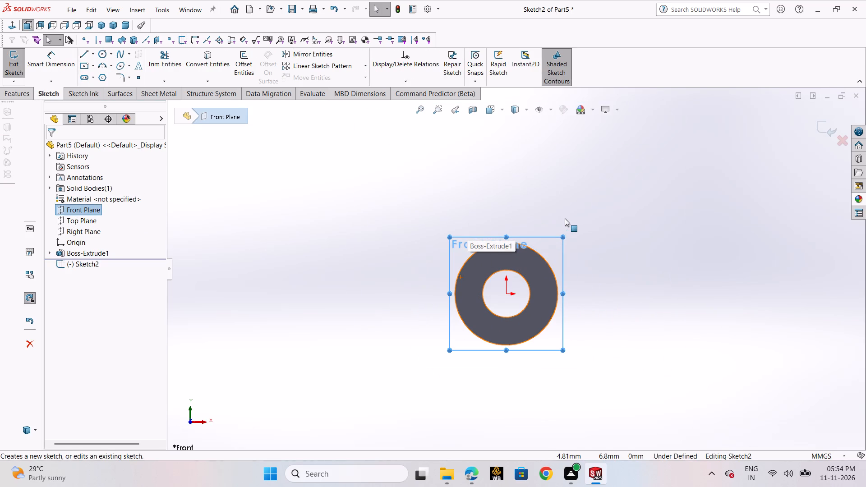
{"action": "left_click", "coordinate": [81, 55]}
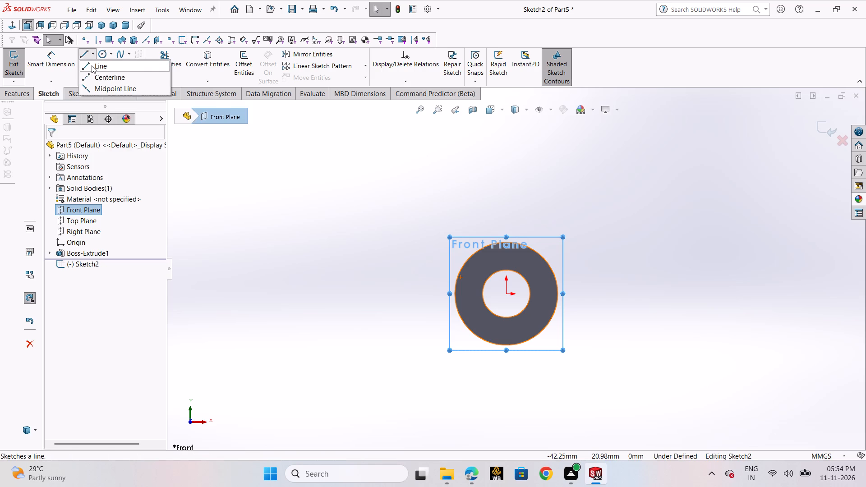
{"action": "left_click", "coordinate": [92, 65]}
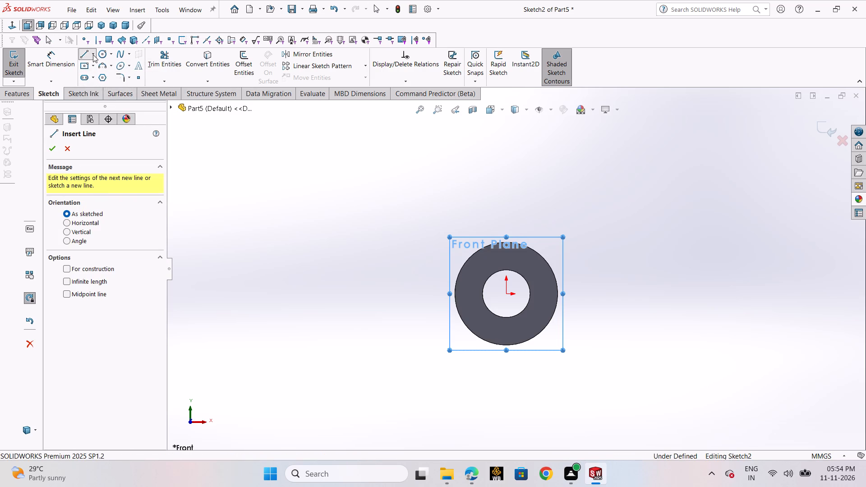
{"action": "left_click", "coordinate": [93, 55]}
{"action": "left_click", "coordinate": [101, 73]}
{"action": "left_click", "coordinate": [506, 292]}
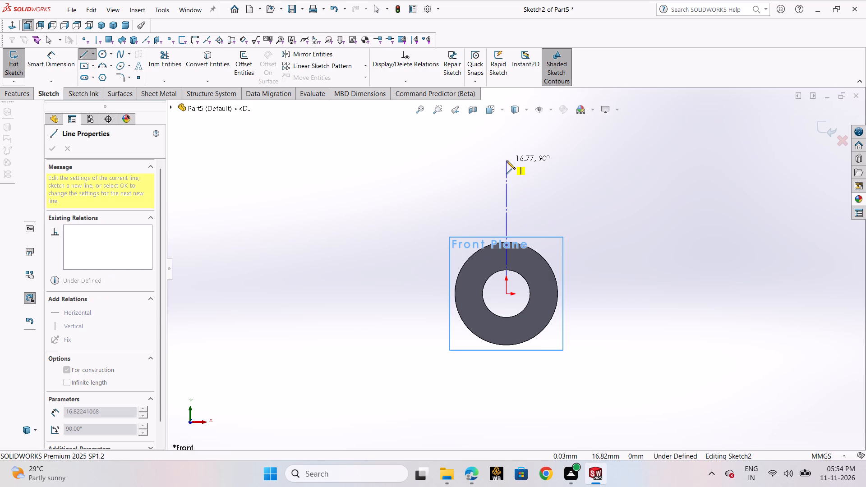
{"action": "left_click", "coordinate": [507, 161]}
{"action": "right_click", "coordinate": [507, 161]}
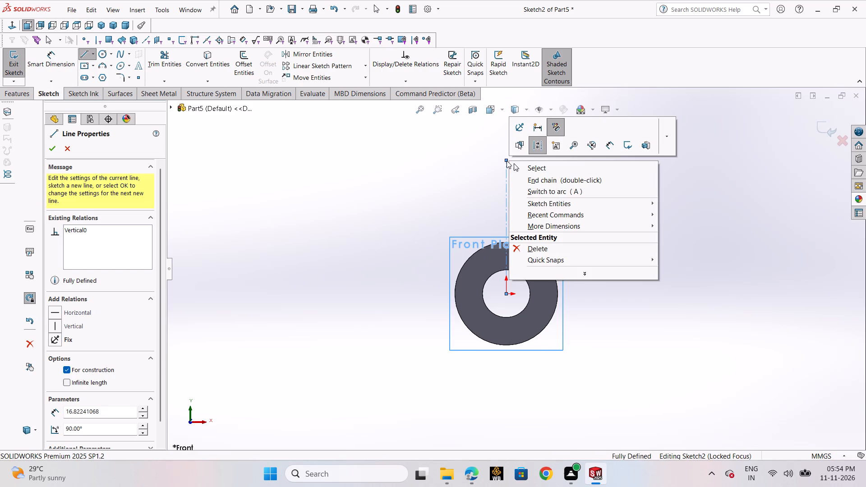
{"action": "left_click", "coordinate": [518, 165]}
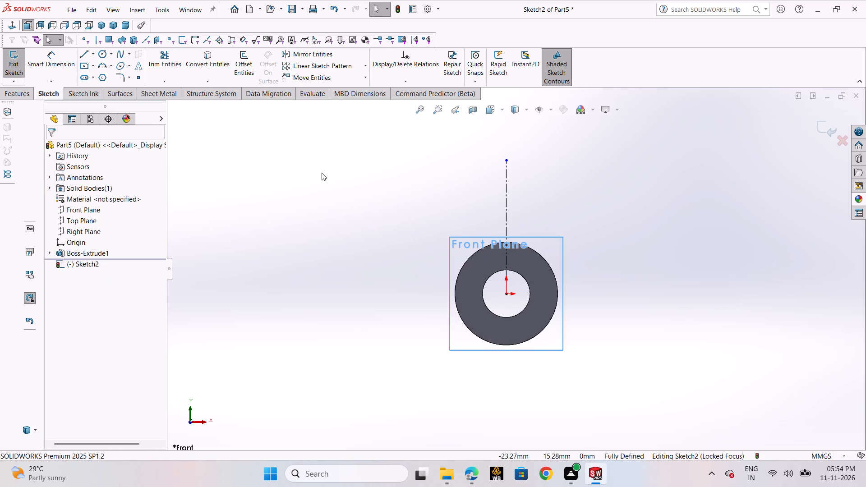
Dimension the vertical centerline's length to 12 mm.
{"action": "left_click", "coordinate": [64, 70]}
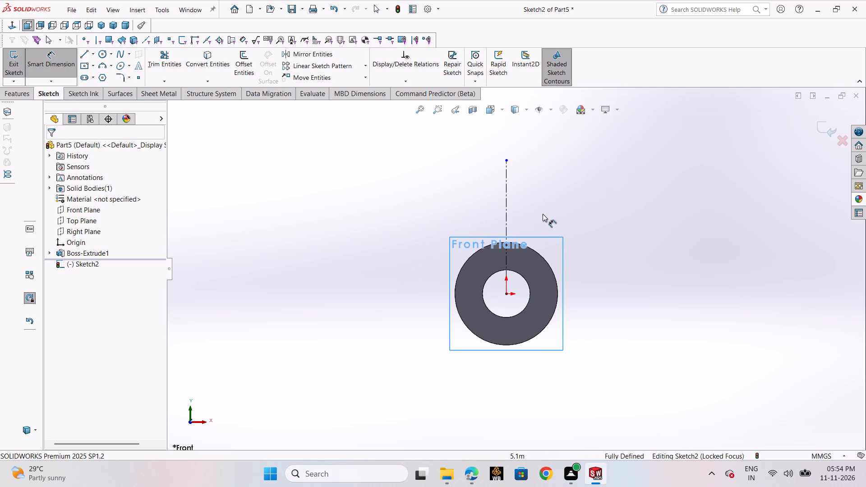
{"action": "left_click", "coordinate": [506, 192]}
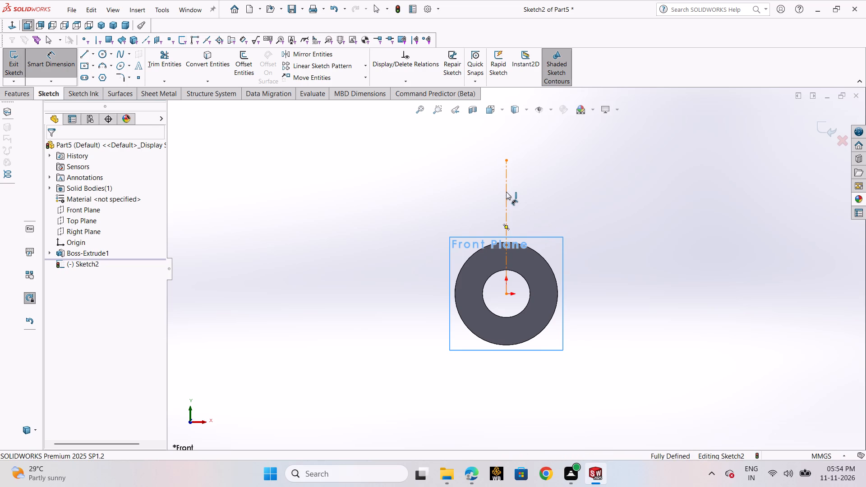
{"action": "left_click", "coordinate": [605, 212]}
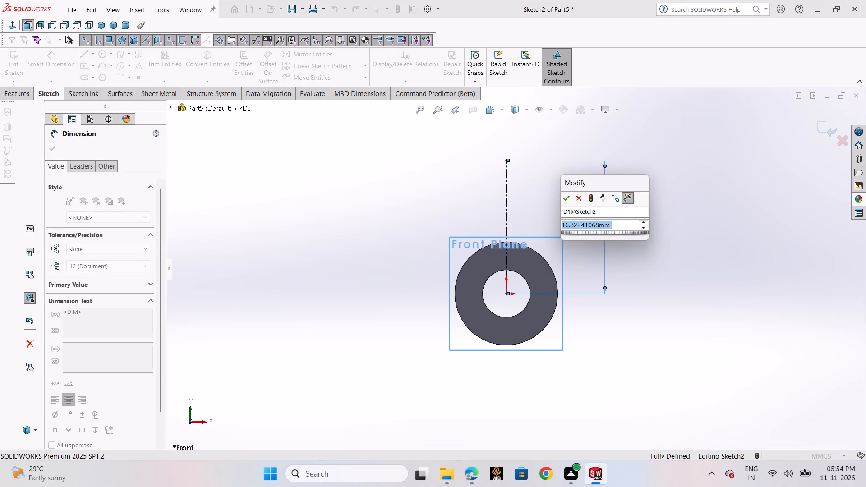
{"action": "type", "text": "12"}
{"action": "key", "text": "Return"}
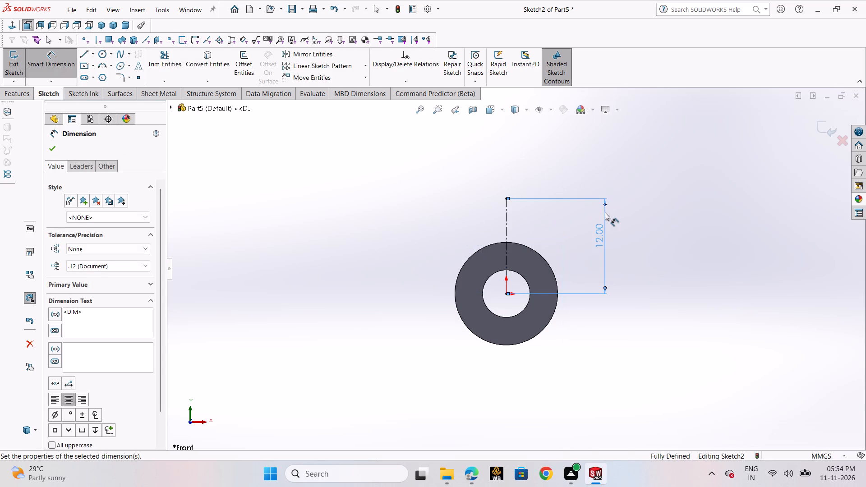
{"action": "left_click", "coordinate": [57, 154]}
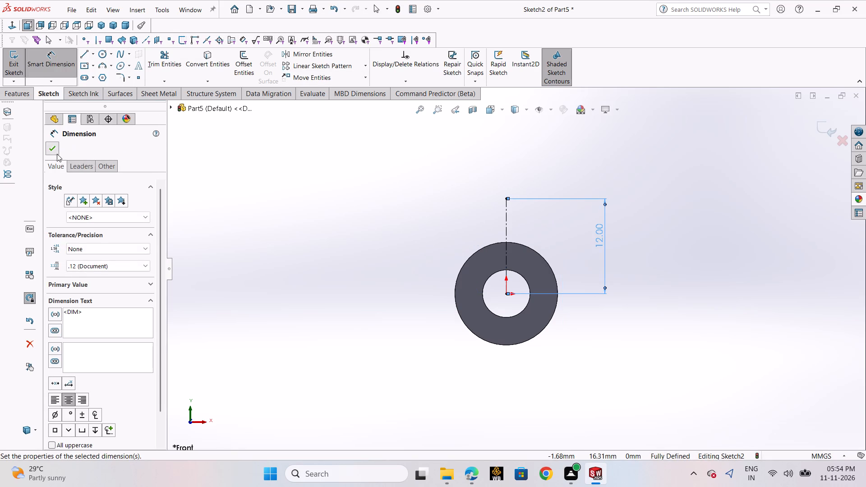
Sketch a 3 mm horizontal line going left from the upper end of the centerline.
{"action": "left_click", "coordinate": [89, 58]}
{"action": "left_click", "coordinate": [92, 66]}
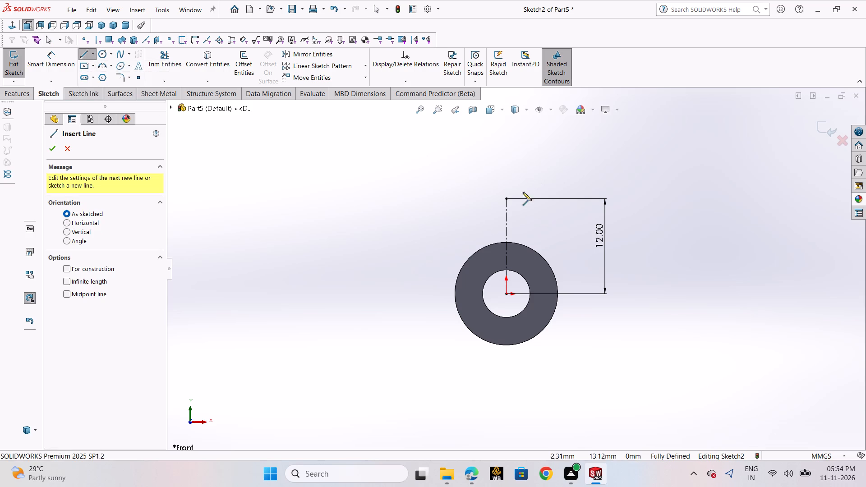
{"action": "left_click", "coordinate": [506, 198]}
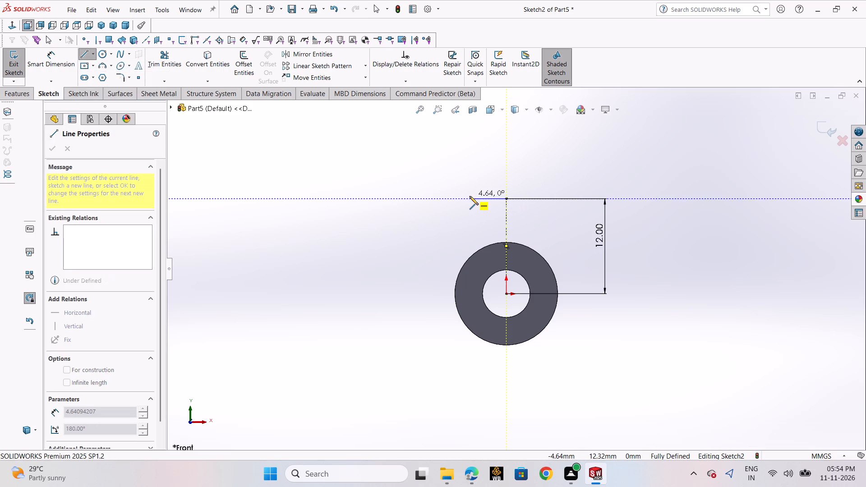
{"action": "left_click", "coordinate": [470, 196]}
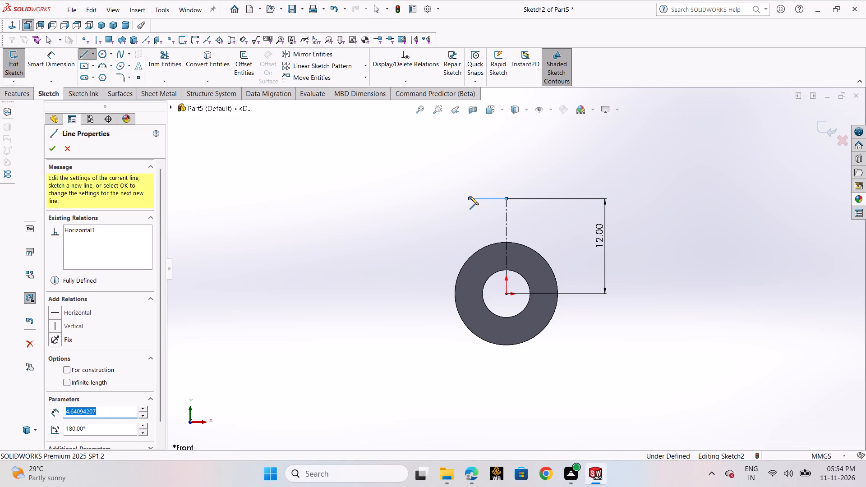
{"action": "key", "text": "3"}
{"action": "key", "text": "Return"}
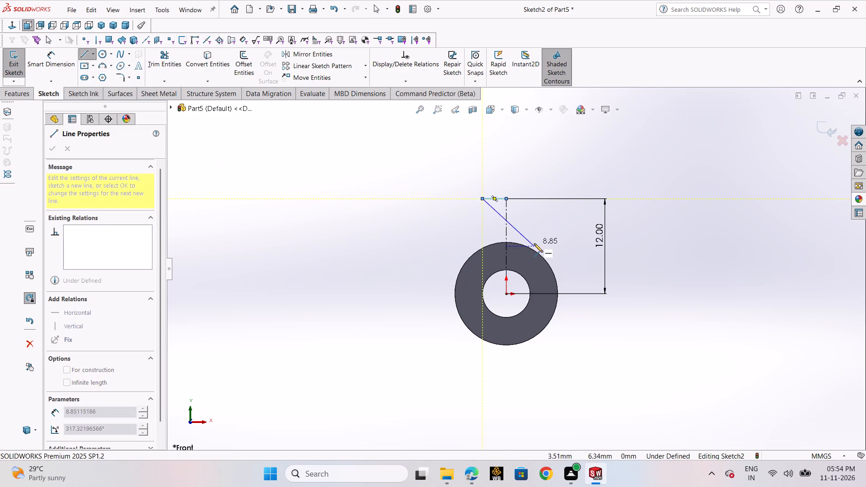
{"action": "right_click", "coordinate": [295, 226]}
{"action": "left_click", "coordinate": [322, 235]}
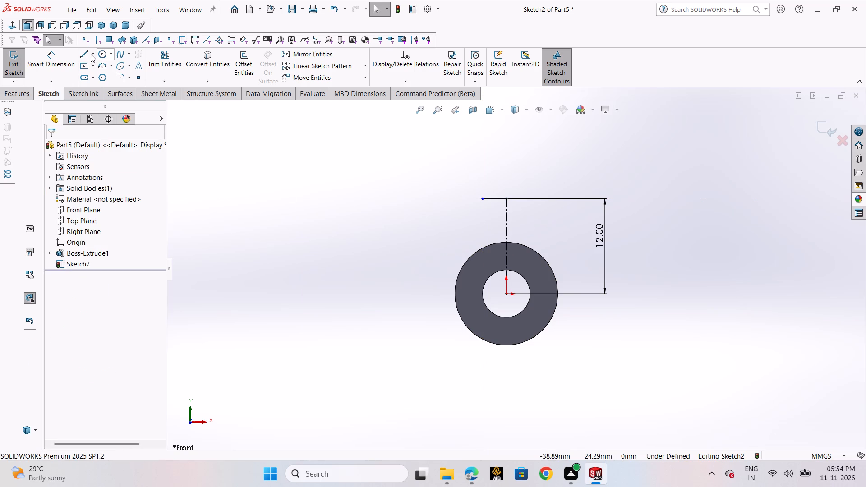
Sketch a sloping line about 2.4 mm long, going down and left from the free end of the 3 mm line.
{"action": "left_click", "coordinate": [91, 54]}
{"action": "left_click", "coordinate": [91, 61]}
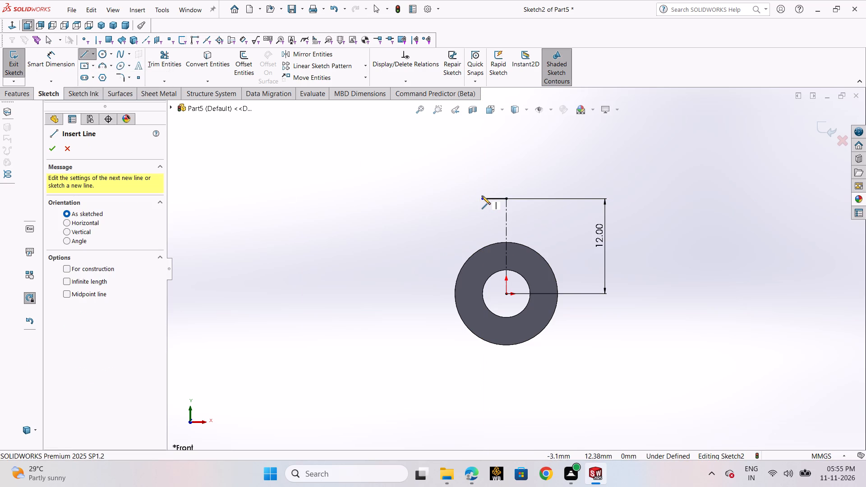
{"action": "left_click", "coordinate": [482, 196]}
{"action": "left_click", "coordinate": [482, 199]}
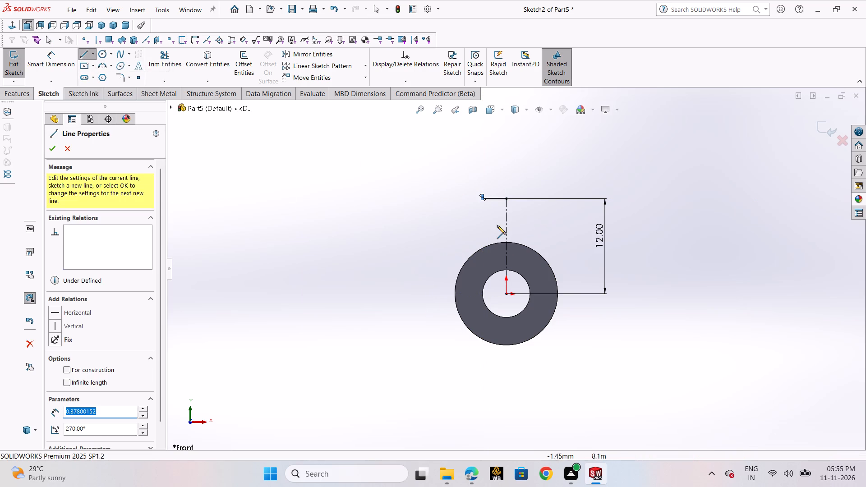
{"action": "scroll", "coordinate": [483, 196], "scroll_direction": "down", "scroll_amount": 4}
{"action": "scroll", "coordinate": [497, 237], "scroll_direction": "down", "scroll_amount": 7}
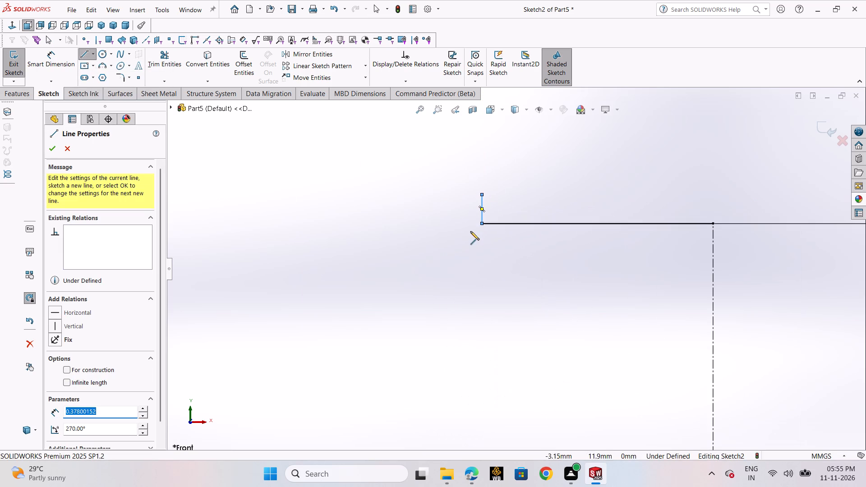
{"action": "left_click", "coordinate": [480, 224]}
{"action": "left_click", "coordinate": [400, 393]}
{"action": "right_click", "coordinate": [400, 393]}
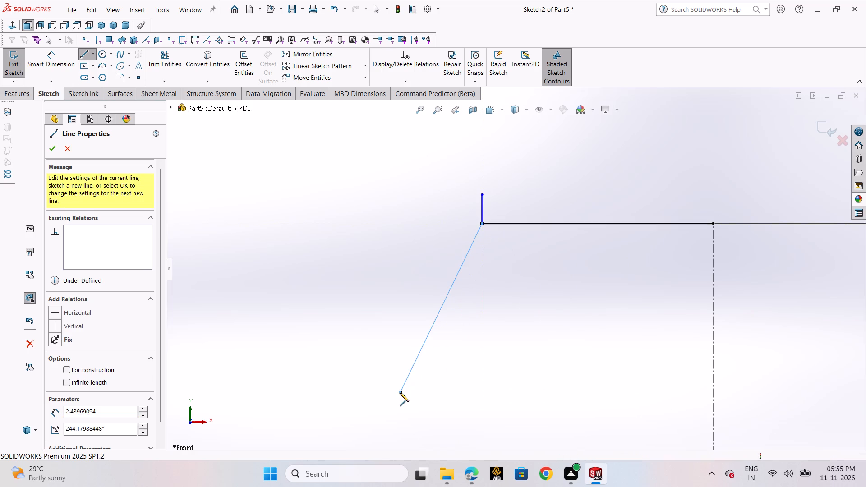
{"action": "left_click", "coordinate": [453, 372]}
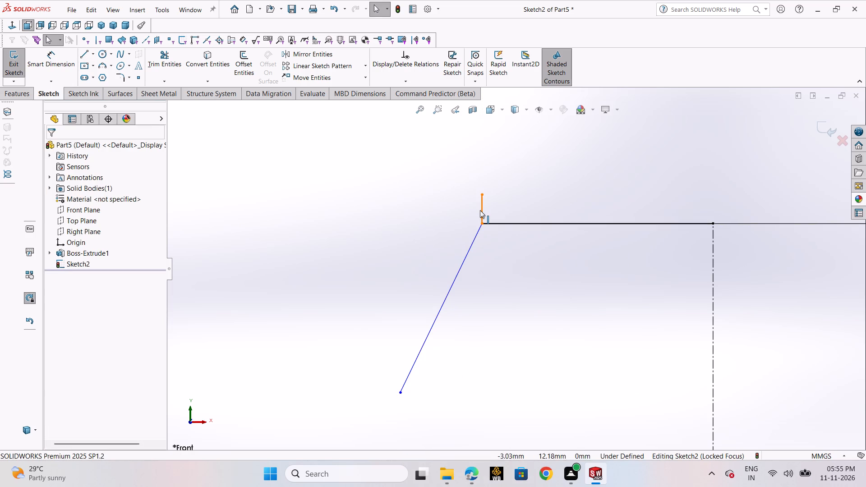
Delete the stray short vertical line above the corner of the horizontal and sloping lines.
{"action": "left_click", "coordinate": [480, 210]}
{"action": "key", "text": "Delete"}
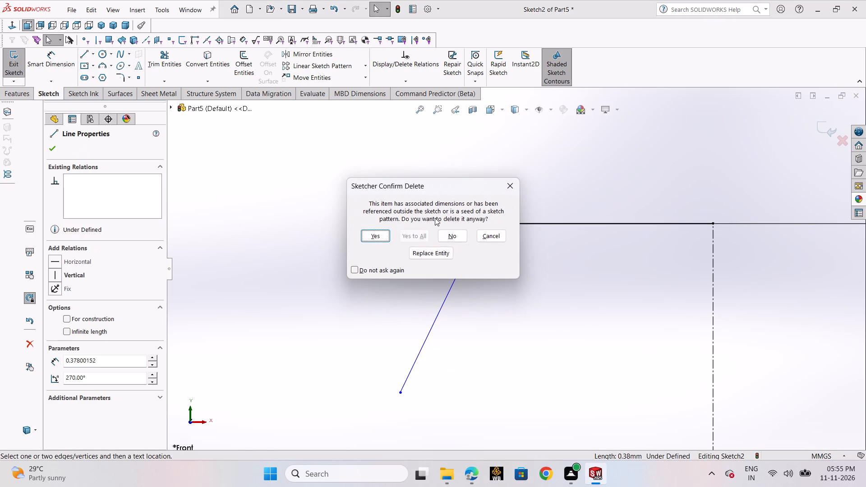
{"action": "left_click", "coordinate": [378, 238]}
Extend the sloping line by moving its lower endpoint outside the ring to about X -8.4 mm, Y -3 mm.
{"action": "scroll", "coordinate": [494, 282], "scroll_direction": "up", "scroll_amount": 11}
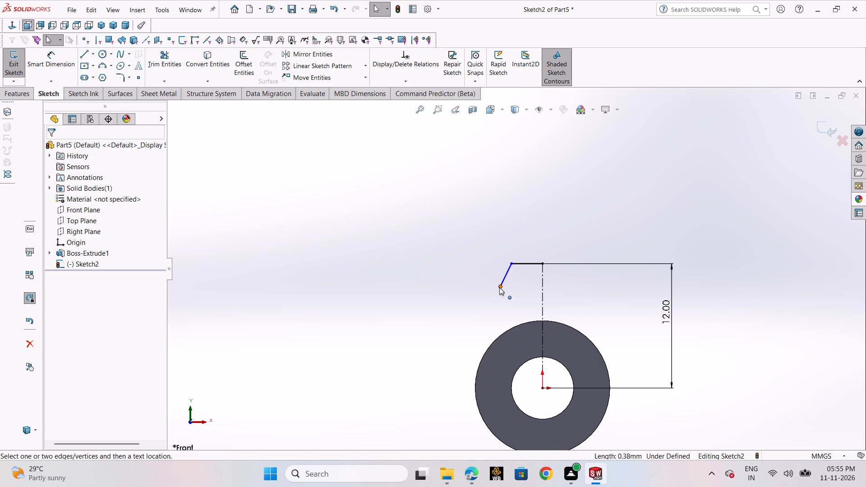
{"action": "left_click_drag", "start_coordinate": [499, 287], "coordinate": [456, 419]}
{"action": "left_click", "coordinate": [382, 315]}
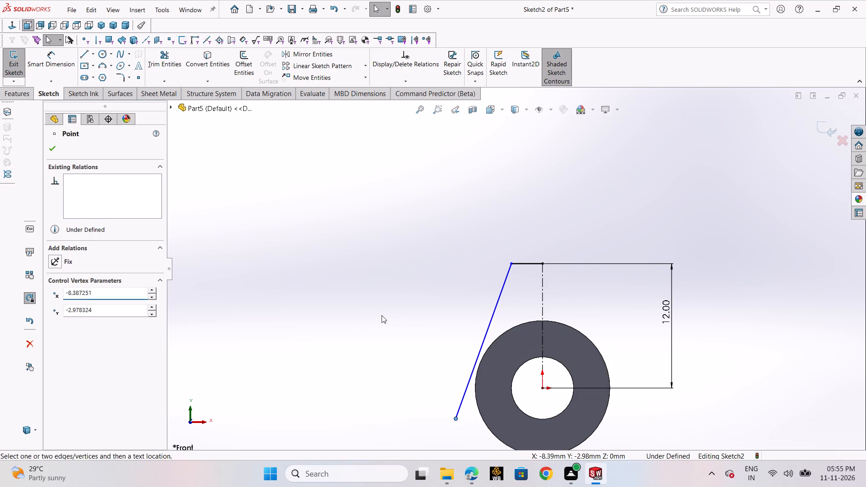
Add a tangent relation between the sloping line and the cylinder's outer circular edge.
{"action": "left_click", "coordinate": [426, 81]}
{"action": "left_click", "coordinate": [426, 108]}
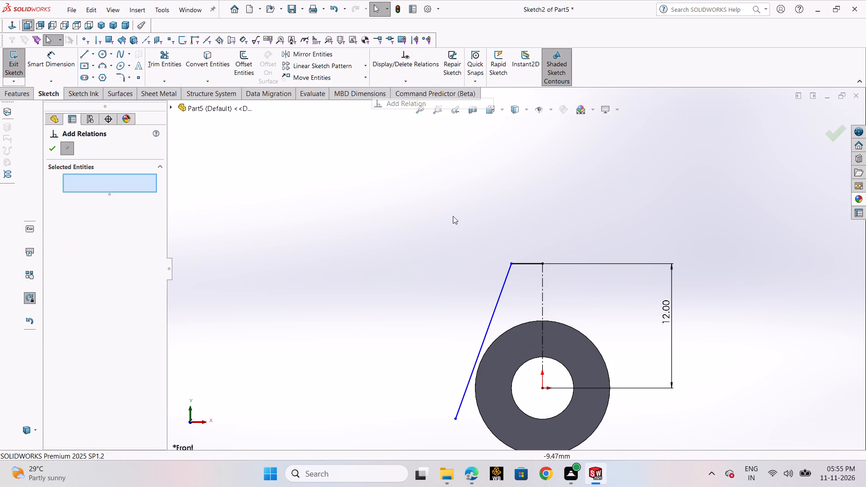
{"action": "left_click", "coordinate": [493, 312]}
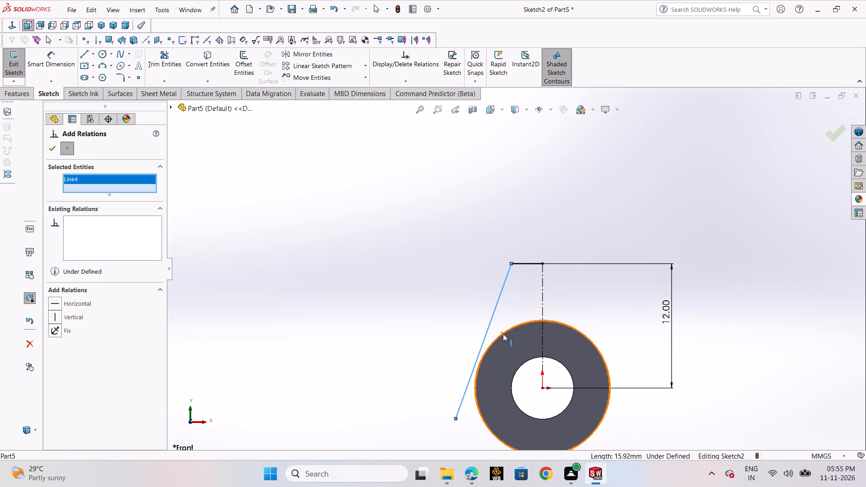
{"action": "left_click", "coordinate": [503, 334]}
{"action": "left_click", "coordinate": [84, 317]}
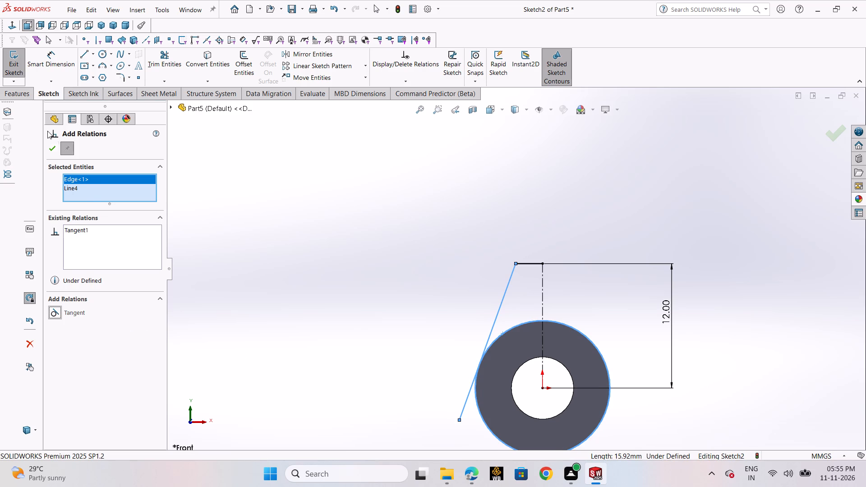
{"action": "left_click", "coordinate": [51, 153]}
{"action": "left_click", "coordinate": [426, 394]}
{"action": "scroll", "coordinate": [495, 425], "scroll_direction": "up", "scroll_amount": 2}
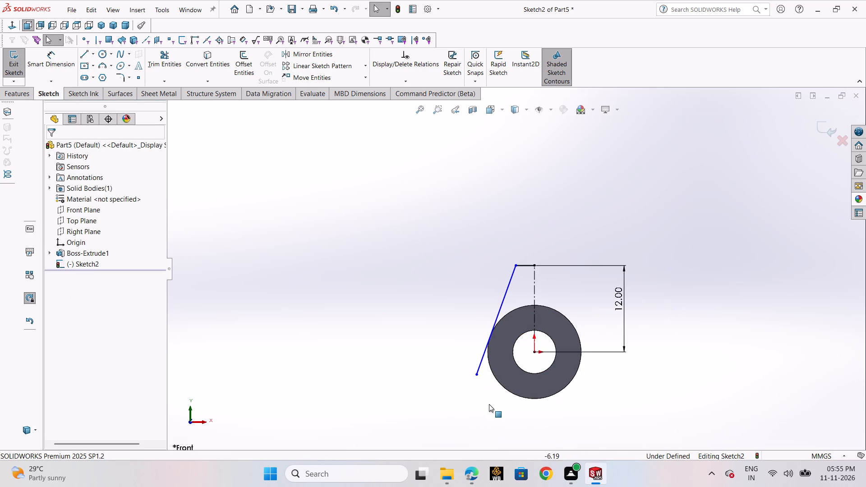
Move the sloping line's lower endpoint onto the cylinder's outer circular edge at its tangent point.
{"action": "scroll", "coordinate": [486, 391], "scroll_direction": "down", "scroll_amount": 1}
{"action": "left_click_drag", "start_coordinate": [476, 367], "coordinate": [492, 328]}
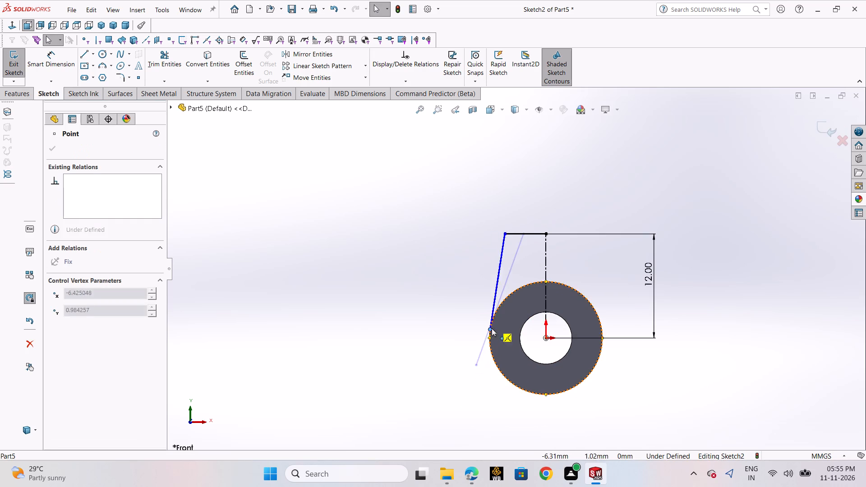
{"action": "left_click_drag", "start_coordinate": [492, 328], "coordinate": [493, 326]}
{"action": "left_click", "coordinate": [448, 332]}
Dimension the length of the horizontal top line as 3 mm.
{"action": "left_click", "coordinate": [50, 64]}
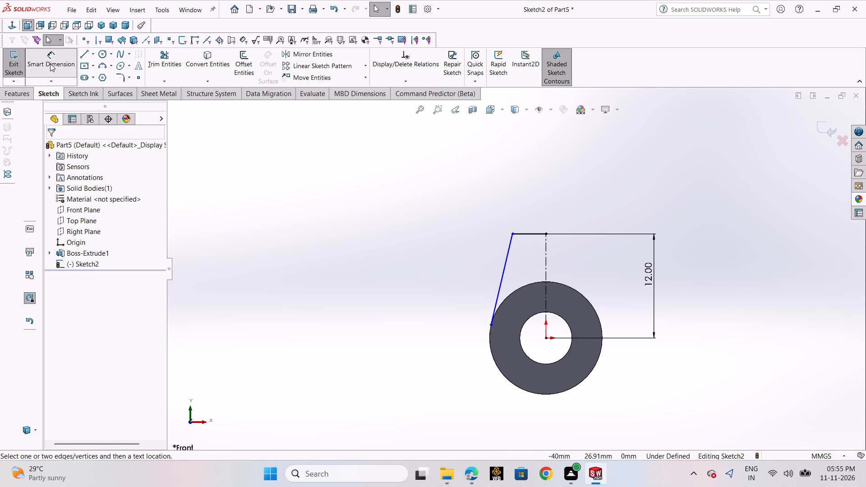
{"action": "left_click", "coordinate": [525, 230]}
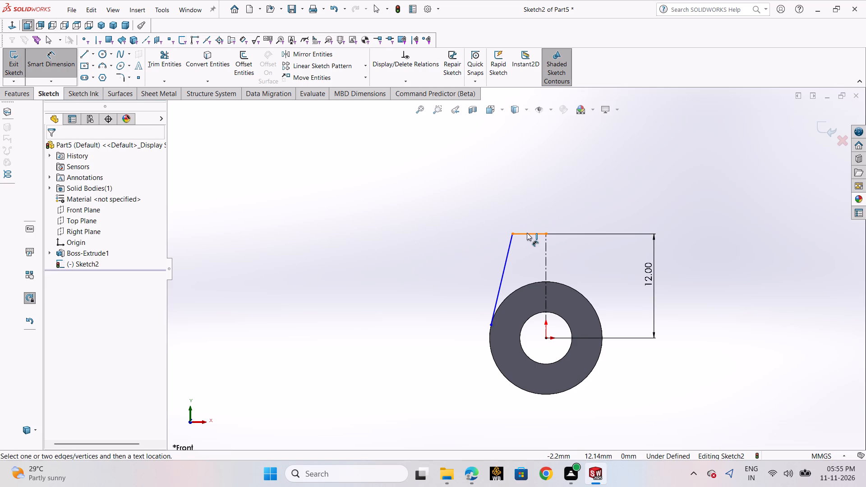
{"action": "left_click", "coordinate": [527, 233]}
{"action": "left_click", "coordinate": [525, 195]}
{"action": "key", "text": "3"}
{"action": "key", "text": "Return"}
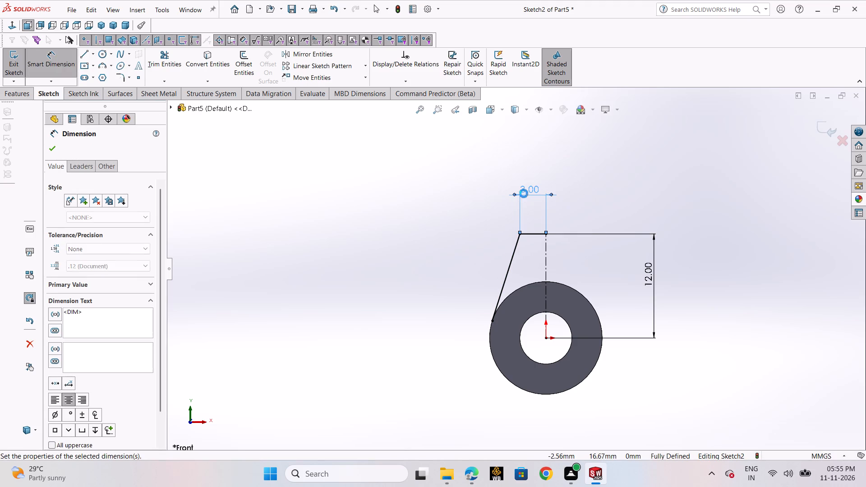
{"action": "left_click", "coordinate": [55, 146]}
Convert the cylinder's outer circular edge into a sketch circle.
{"action": "scroll", "coordinate": [470, 318], "scroll_direction": "down", "scroll_amount": 3}
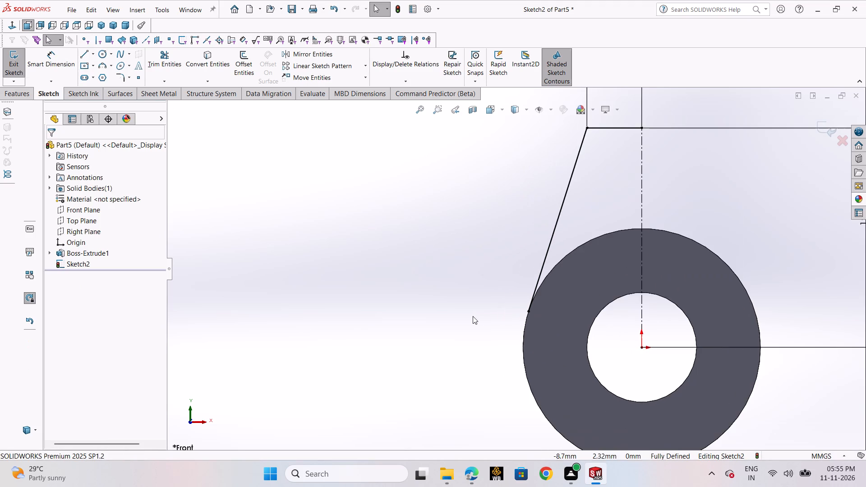
{"action": "scroll", "coordinate": [473, 316], "scroll_direction": "down", "scroll_amount": 1}
{"action": "scroll", "coordinate": [589, 320], "scroll_direction": "up", "scroll_amount": 7}
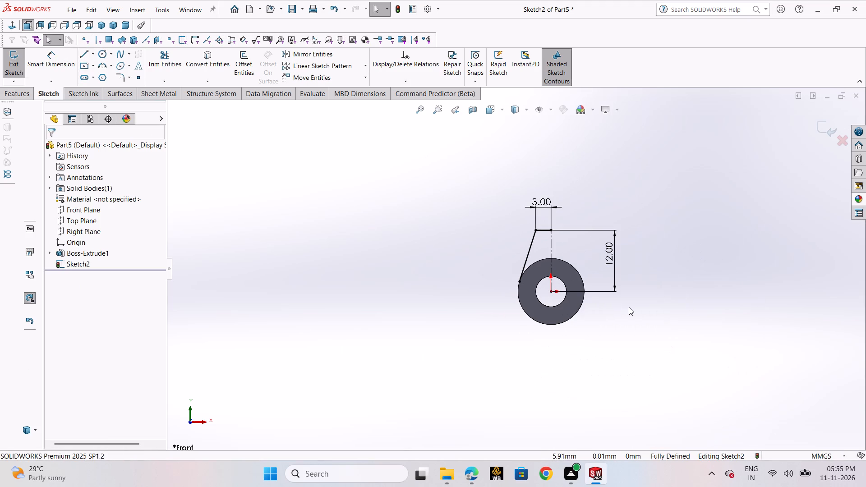
{"action": "left_click", "coordinate": [218, 64]}
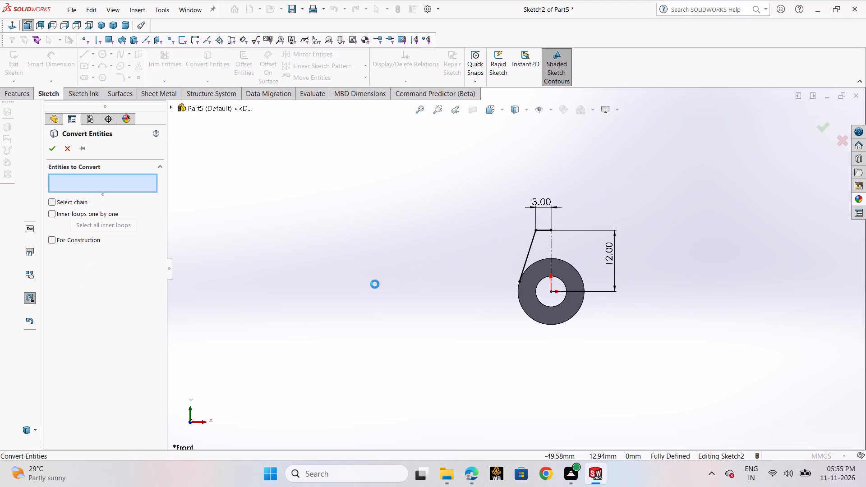
{"action": "left_click", "coordinate": [542, 260]}
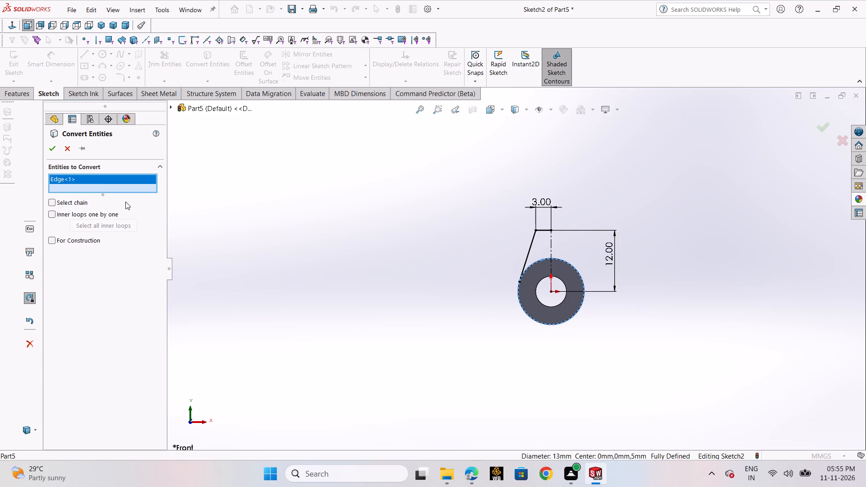
{"action": "left_click", "coordinate": [50, 150]}
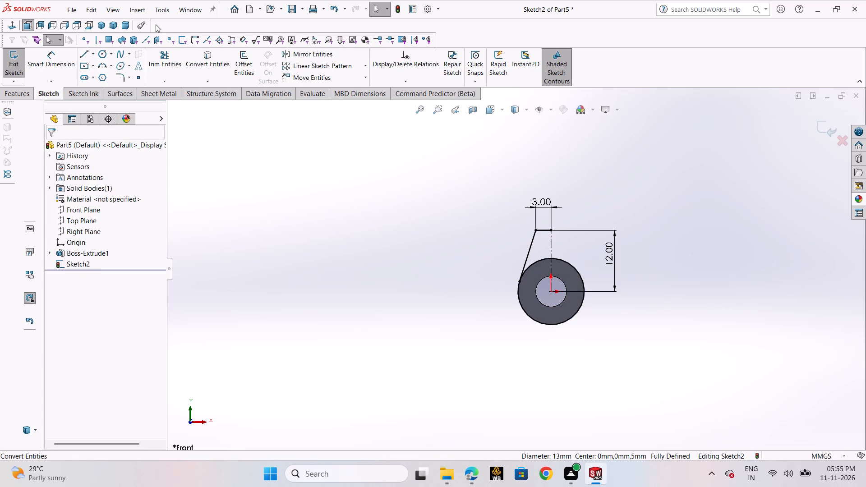
Mirror the sloping line and the top horizontal line about the vertical centerline, keeping the originals.
{"action": "left_click", "coordinate": [298, 59]}
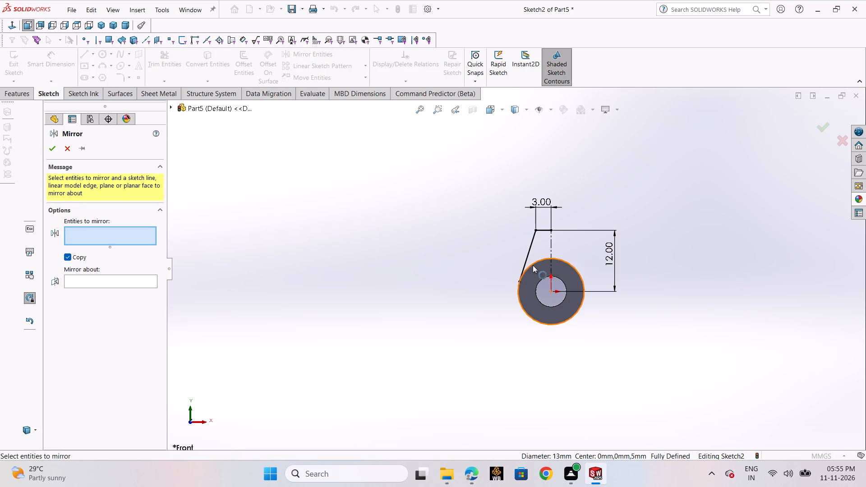
{"action": "left_click", "coordinate": [531, 248]}
{"action": "left_click", "coordinate": [547, 230]}
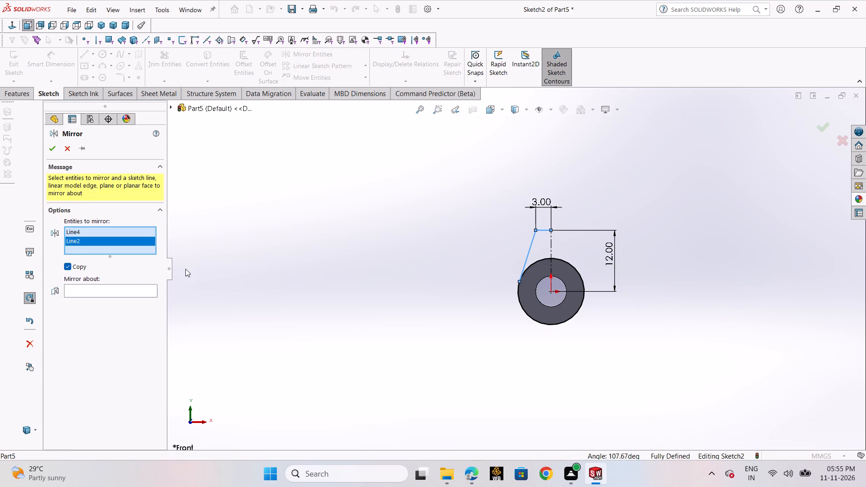
{"action": "left_click", "coordinate": [115, 295]}
{"action": "left_click", "coordinate": [128, 292]}
{"action": "left_click", "coordinate": [553, 248]}
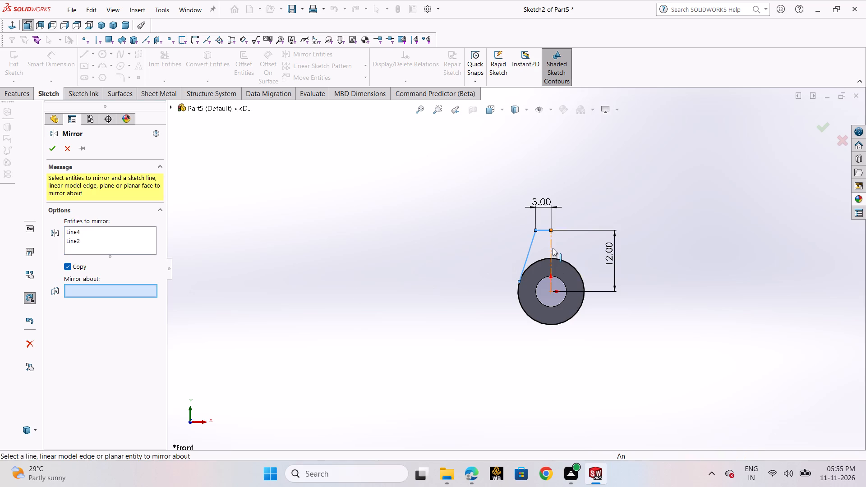
{"action": "left_click", "coordinate": [57, 148]}
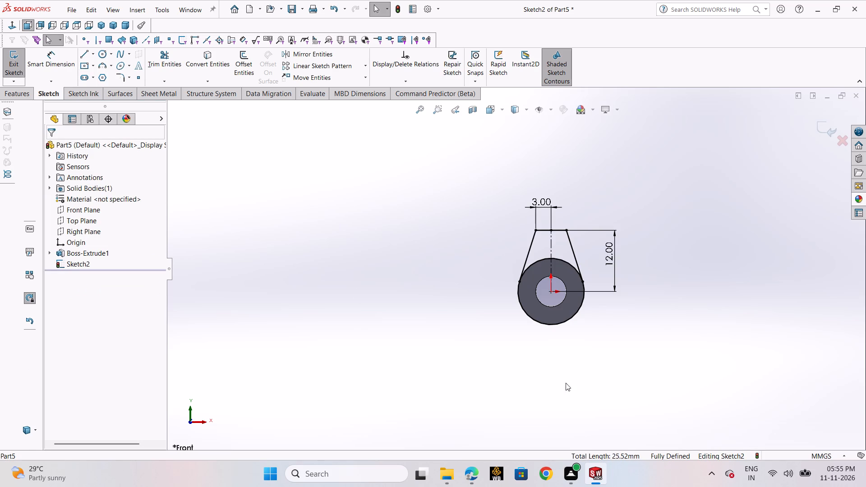
Trim away the lower part of the converted circle, leaving the arc between the two tangent lines.
{"action": "left_click", "coordinate": [179, 64]}
{"action": "left_click_drag", "start_coordinate": [524, 354], "coordinate": [556, 317]}
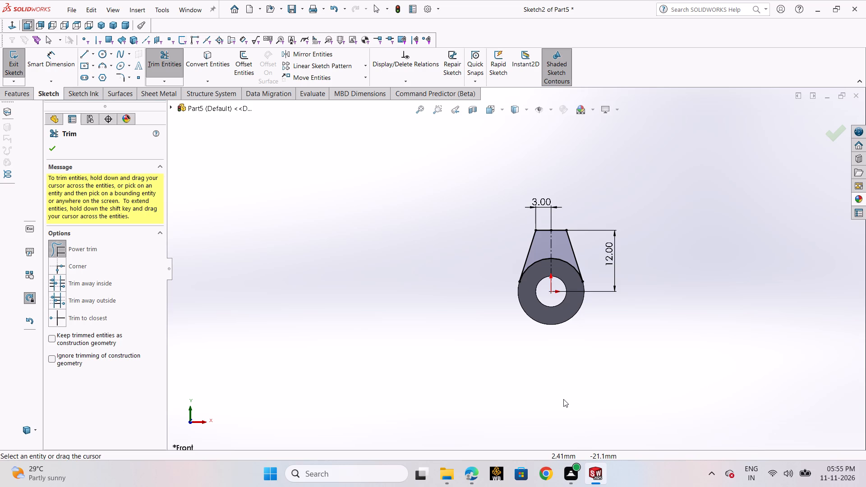
{"action": "scroll", "coordinate": [600, 283], "scroll_direction": "up", "scroll_amount": 2}
{"action": "scroll", "coordinate": [576, 246], "scroll_direction": "down", "scroll_amount": 5}
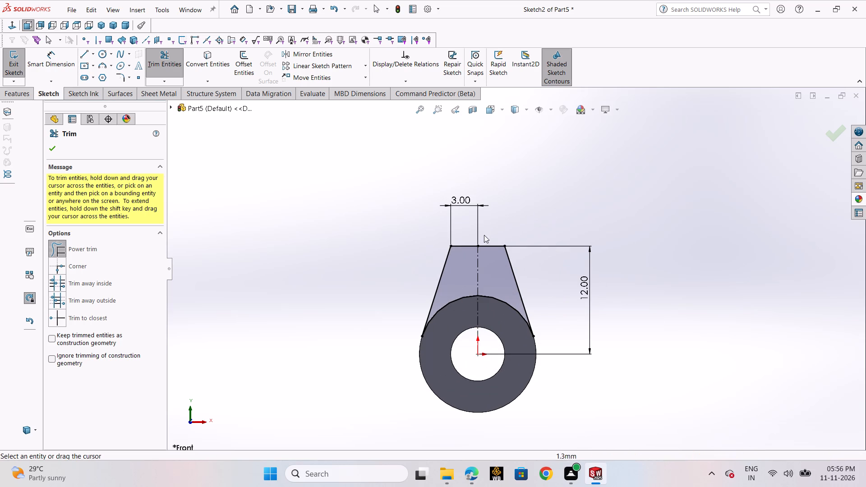
{"action": "left_click", "coordinate": [52, 147]}
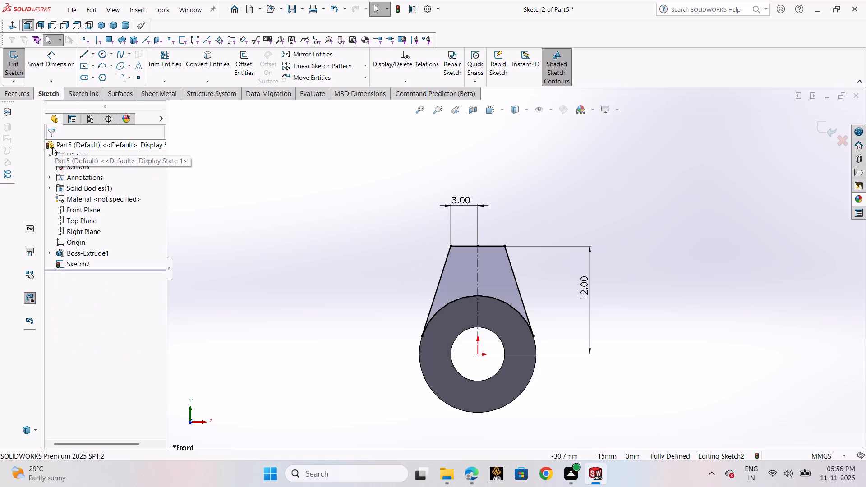
Offset the two sloping lines and the top line inward by 2 mm, with the offset dimension added.
{"action": "left_click", "coordinate": [249, 65]}
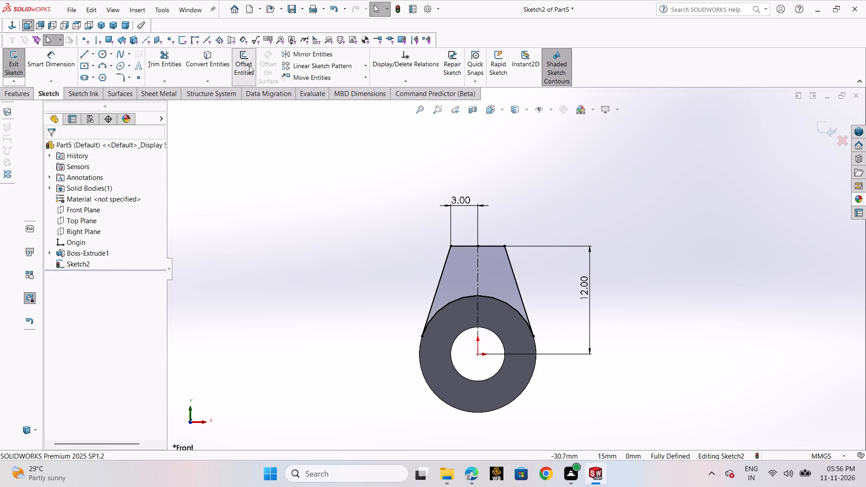
{"action": "left_click", "coordinate": [445, 267]}
{"action": "left_click", "coordinate": [468, 248]}
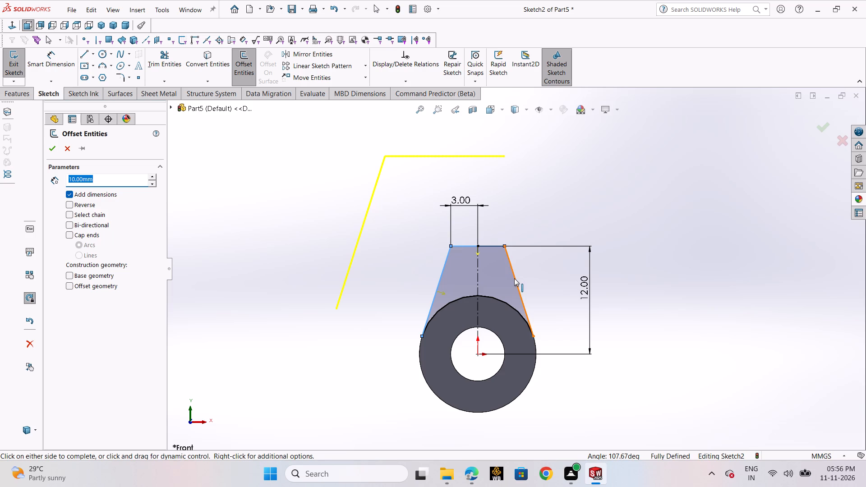
{"action": "left_click", "coordinate": [514, 278]}
{"action": "left_click", "coordinate": [91, 207]}
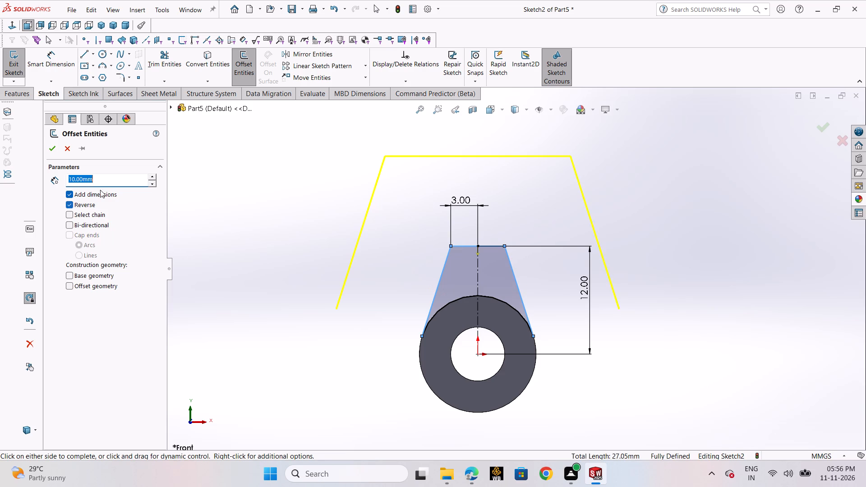
{"action": "double_click", "coordinate": [106, 178]}
{"action": "key", "text": "2"}
{"action": "key", "text": "Return"}
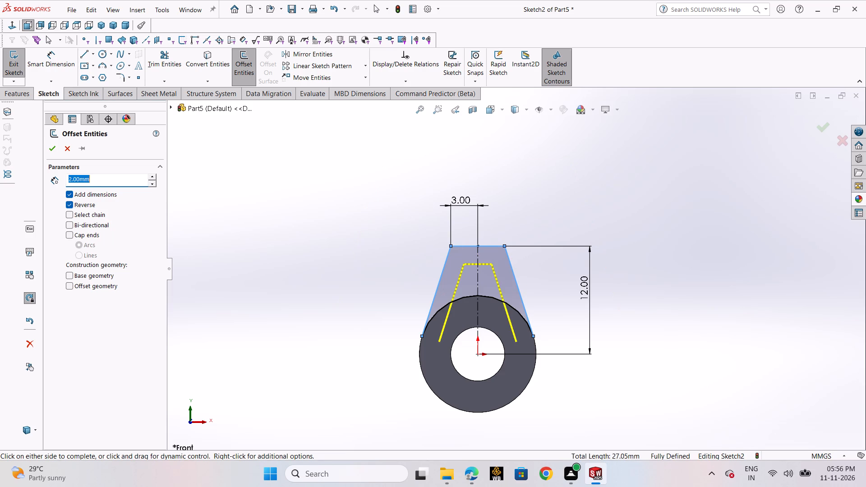
{"action": "left_click", "coordinate": [54, 148]}
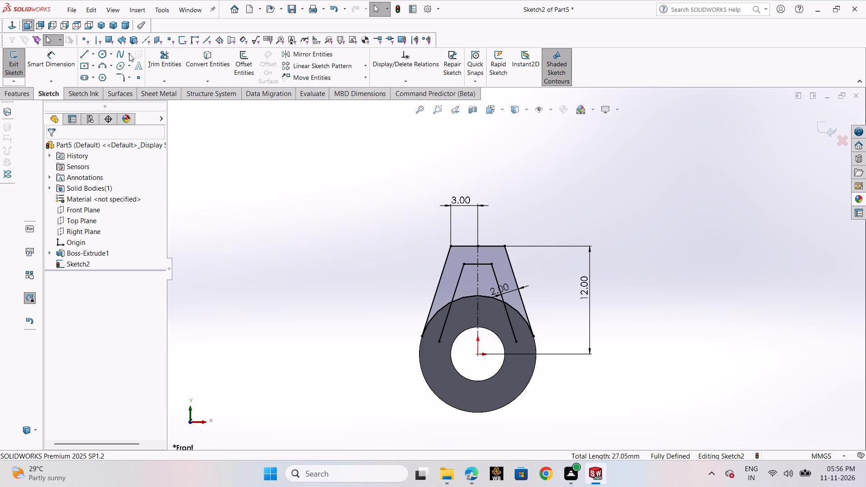
Trim the parts of both inner sloping lines that extend below the arc into the ring.
{"action": "left_click", "coordinate": [154, 64]}
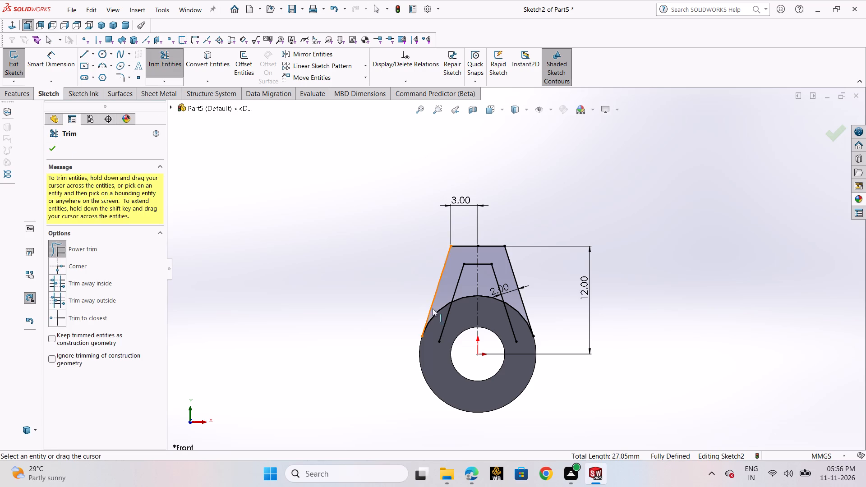
{"action": "left_click_drag", "start_coordinate": [455, 318], "coordinate": [444, 317]}
{"action": "left_click_drag", "start_coordinate": [500, 326], "coordinate": [505, 326]}
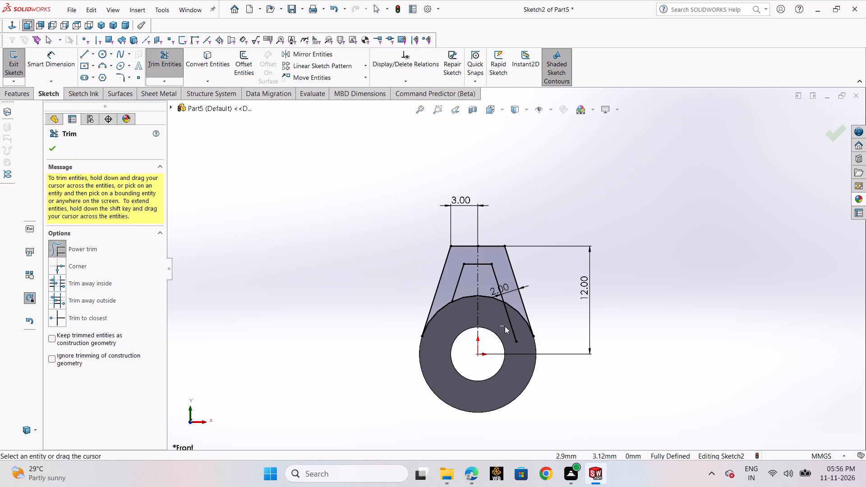
{"action": "left_click_drag", "start_coordinate": [505, 326], "coordinate": [516, 328]}
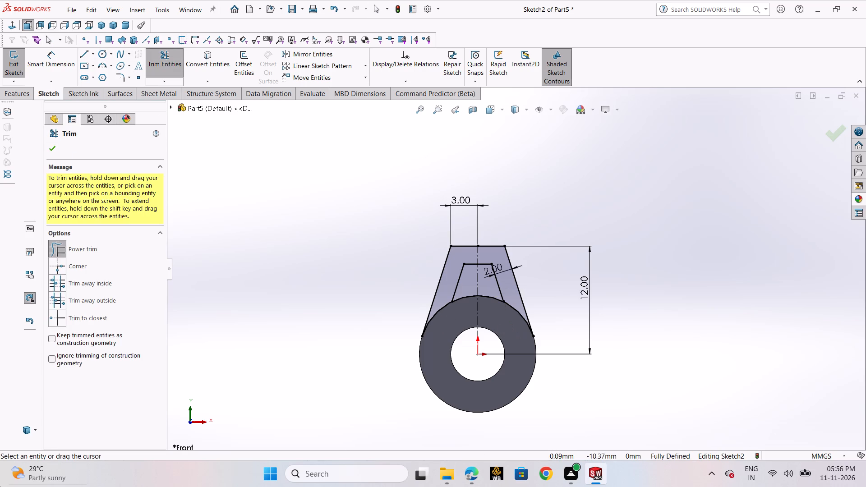
{"action": "left_click", "coordinate": [54, 149]}
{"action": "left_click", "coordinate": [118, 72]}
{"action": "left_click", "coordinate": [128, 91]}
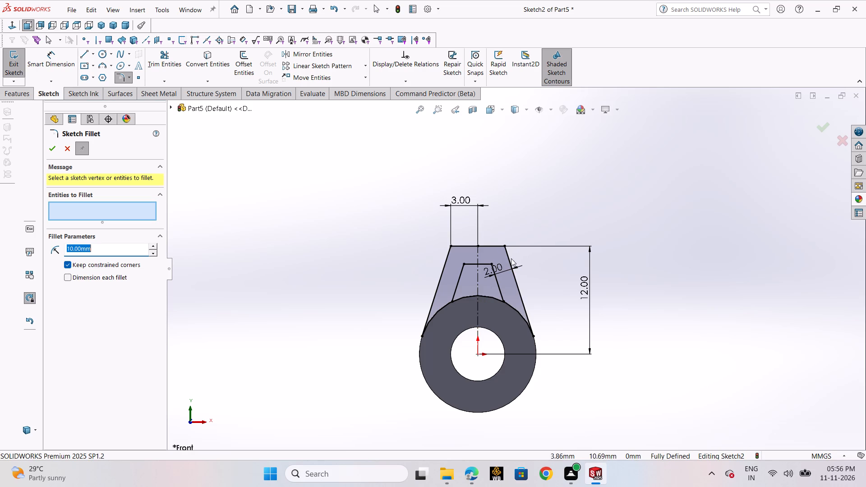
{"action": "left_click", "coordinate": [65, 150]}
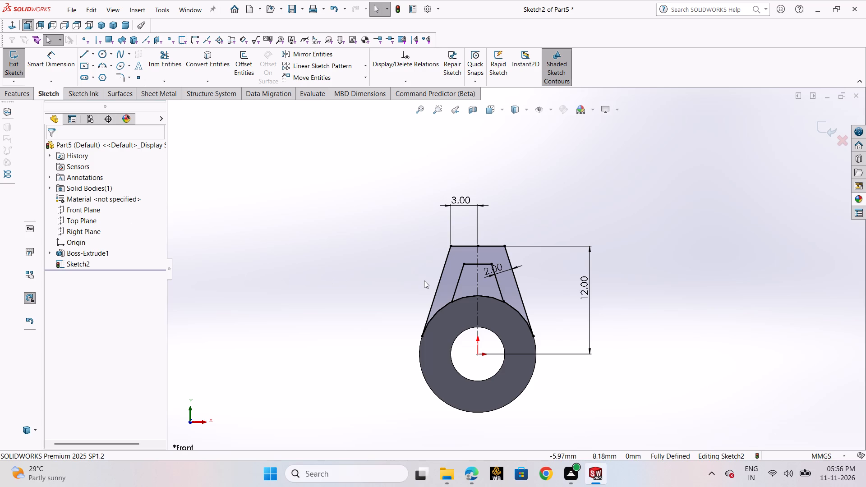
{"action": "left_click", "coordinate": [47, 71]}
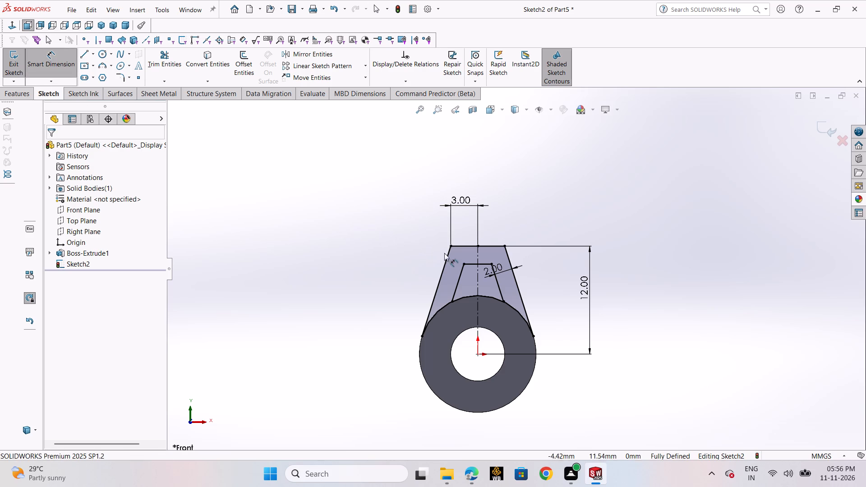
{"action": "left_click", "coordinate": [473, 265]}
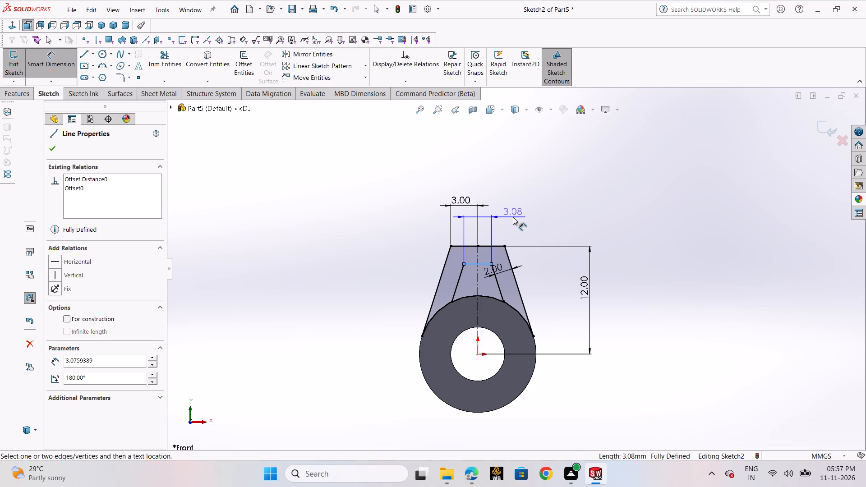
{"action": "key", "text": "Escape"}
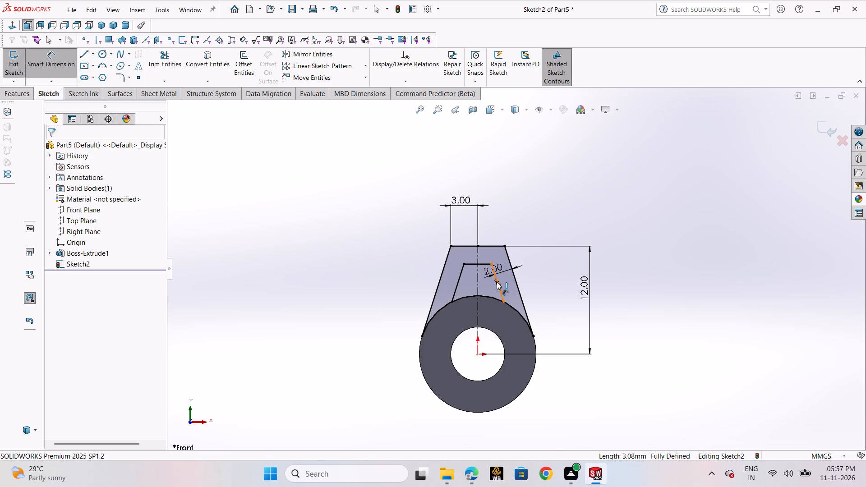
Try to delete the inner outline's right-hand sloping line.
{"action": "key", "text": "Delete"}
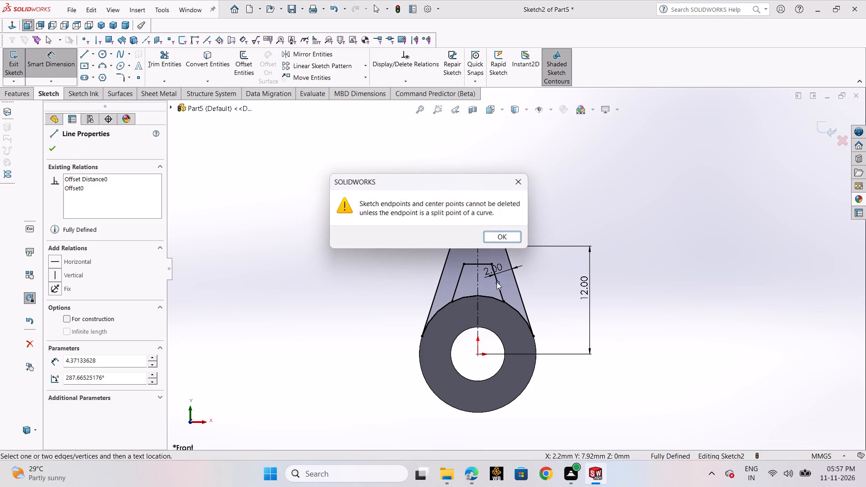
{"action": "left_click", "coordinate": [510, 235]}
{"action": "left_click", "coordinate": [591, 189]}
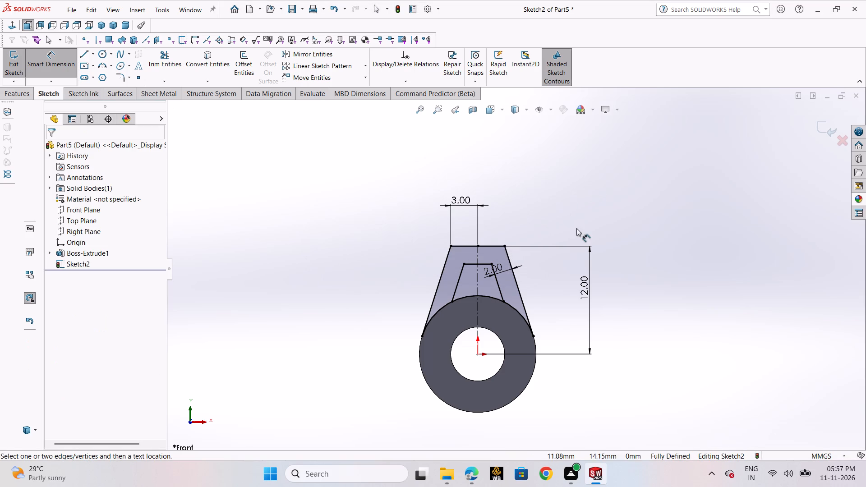
Delete the inner and outer right-hand sloping lines and top lines, together with the 12 mm and 2 mm dimensions.
{"action": "left_click_drag", "start_coordinate": [561, 211], "coordinate": [535, 256]}
{"action": "left_click", "coordinate": [541, 206]}
{"action": "left_click", "coordinate": [60, 68]}
{"action": "left_click_drag", "start_coordinate": [612, 212], "coordinate": [495, 303]}
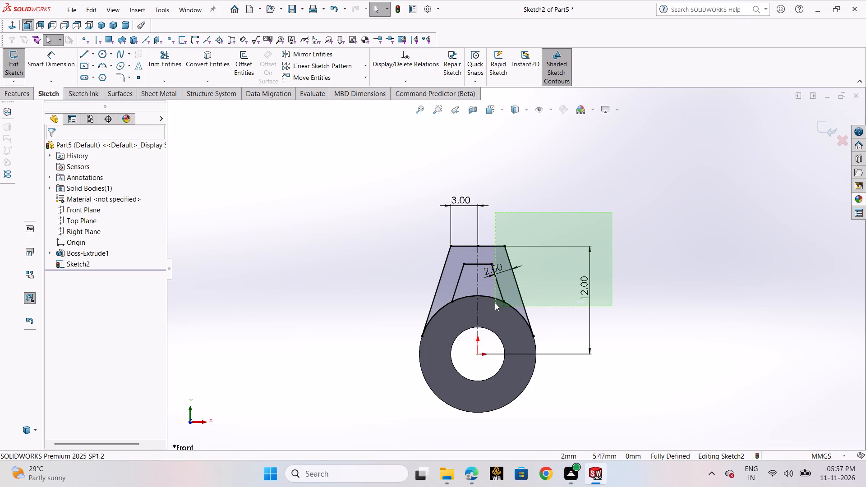
{"action": "left_click_drag", "start_coordinate": [495, 303], "coordinate": [491, 287]}
{"action": "key", "text": "Delete"}
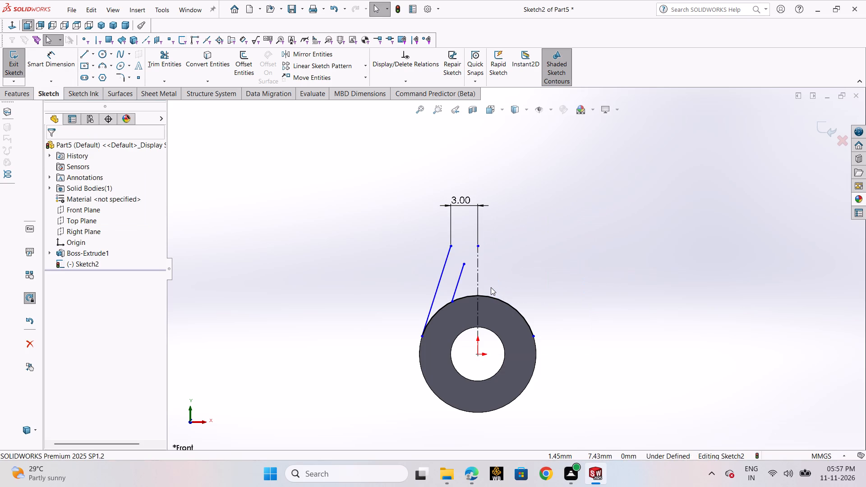
Draw a 9 mm horizontal line from the outer sloping line's upper end, across and beyond the centreline.
{"action": "left_click", "coordinate": [87, 51]}
{"action": "left_click", "coordinate": [88, 70]}
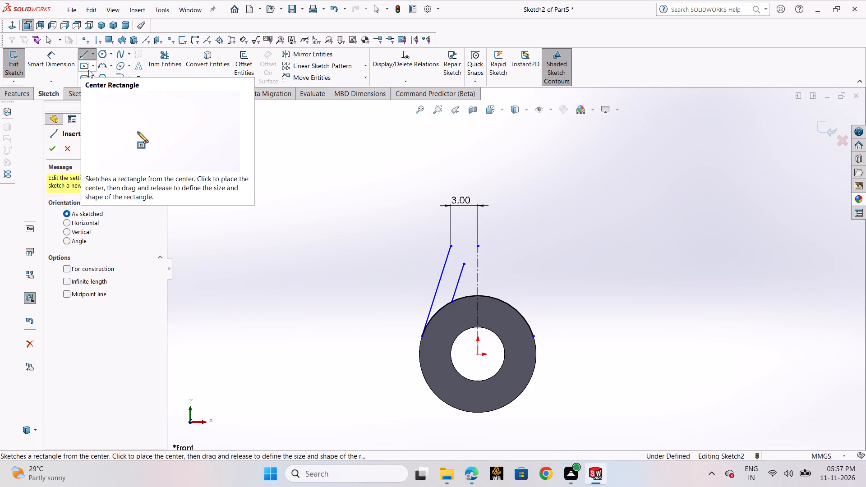
{"action": "left_click", "coordinate": [451, 248]}
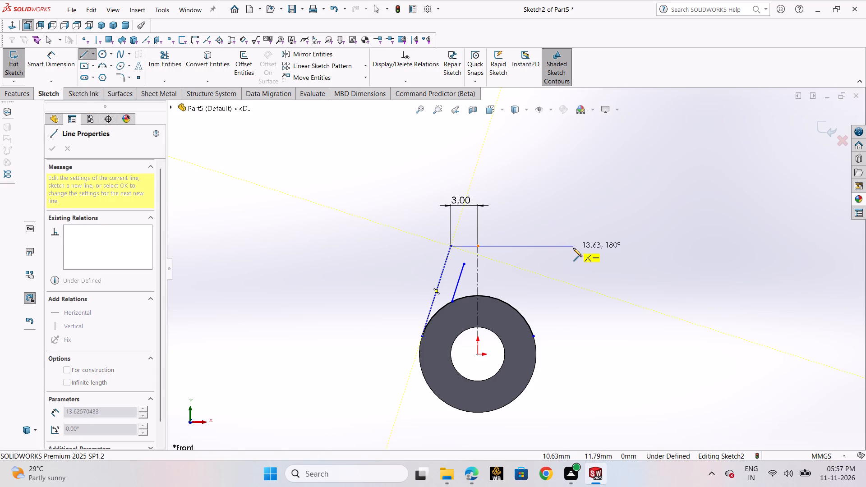
{"action": "left_click", "coordinate": [573, 248]}
{"action": "key", "text": "9"}
{"action": "key", "text": "Return"}
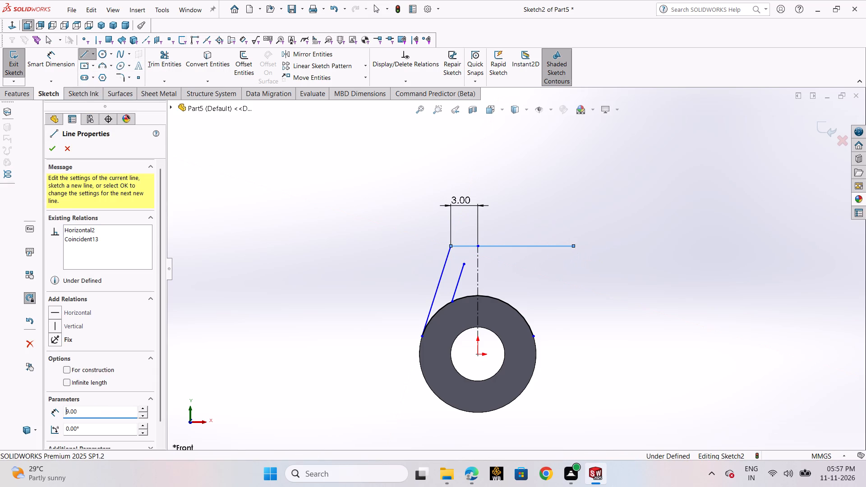
{"action": "right_click", "coordinate": [329, 199]}
{"action": "left_click", "coordinate": [341, 207]}
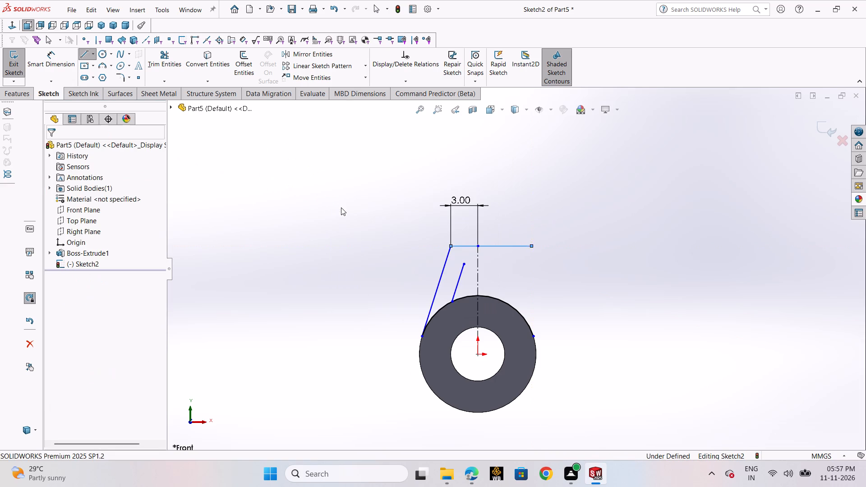
Dimension the horizontal top line's length as 9 mm.
{"action": "left_click", "coordinate": [51, 56]}
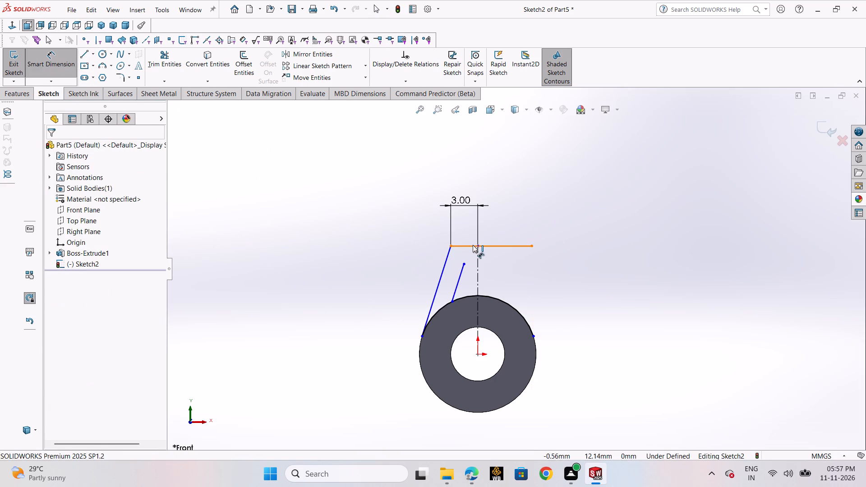
{"action": "left_click", "coordinate": [473, 245]}
{"action": "left_click", "coordinate": [524, 203]}
{"action": "key", "text": "9"}
{"action": "key", "text": "Return"}
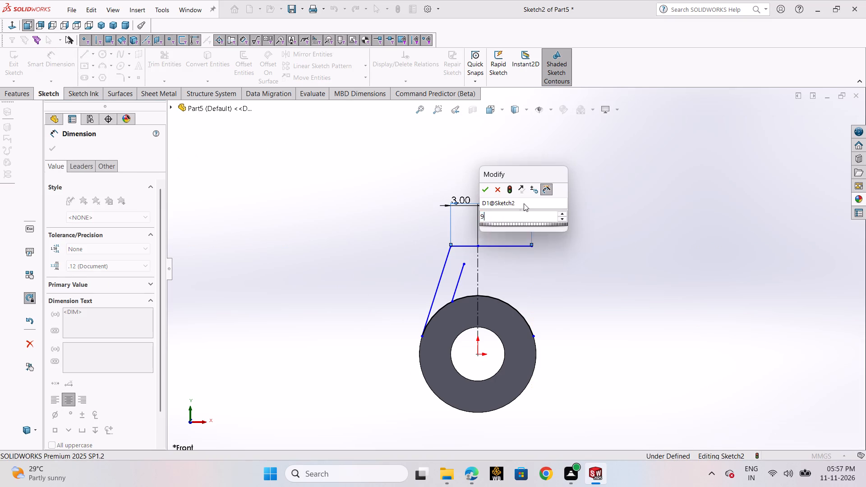
Delete the 3 mm dimension between the outer sloping line's upper end and the centreline.
{"action": "left_click", "coordinate": [456, 179]}
{"action": "left_click", "coordinate": [464, 197]}
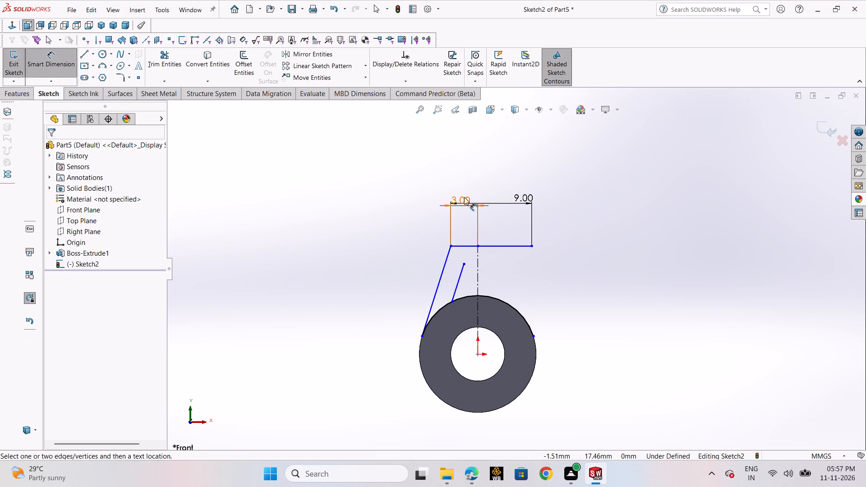
{"action": "key", "text": "Delete"}
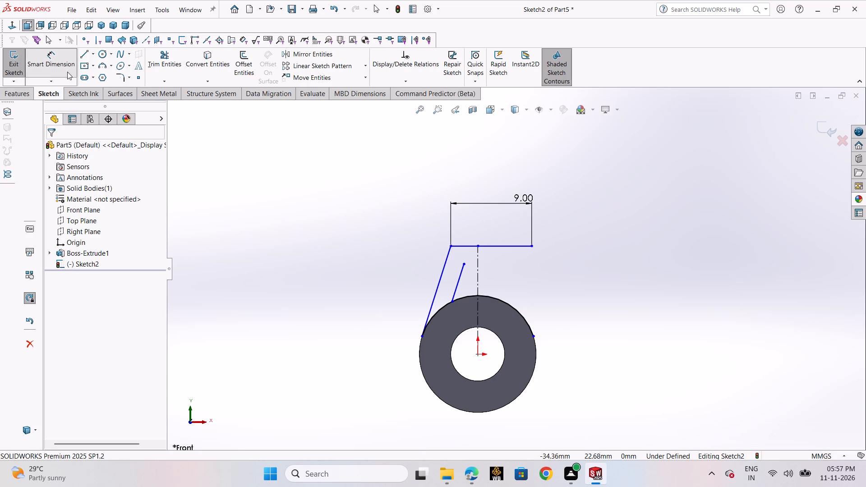
Add a 2 mm dimension between the outer and inner sloping lines.
{"action": "left_click", "coordinate": [43, 53]}
{"action": "left_click", "coordinate": [441, 272]}
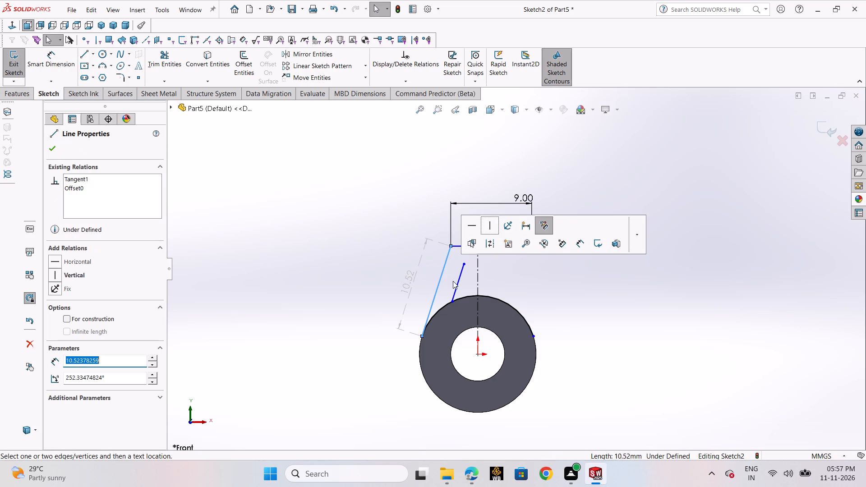
{"action": "left_click", "coordinate": [457, 279]}
{"action": "left_click", "coordinate": [35, 60]}
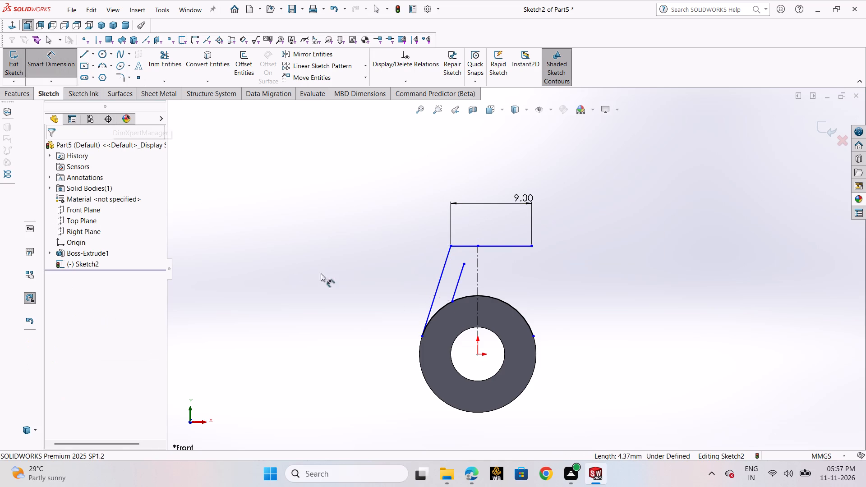
{"action": "left_click", "coordinate": [439, 280]}
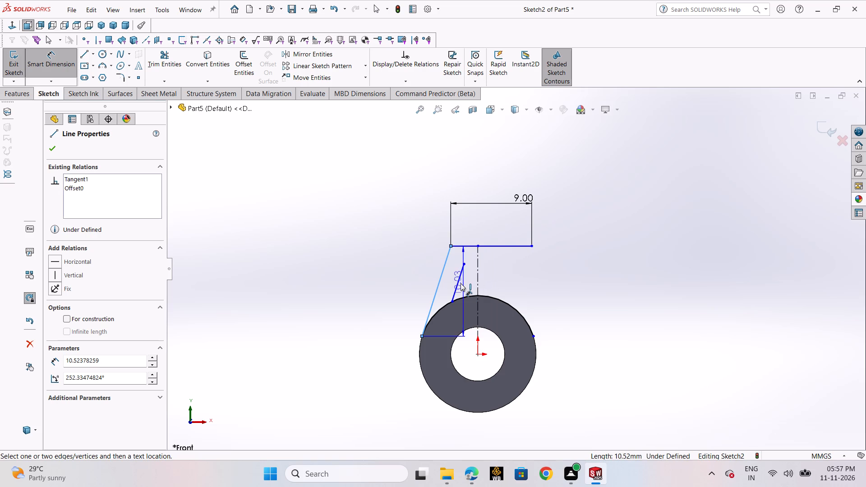
{"action": "left_click", "coordinate": [460, 282]}
{"action": "left_click", "coordinate": [383, 332]}
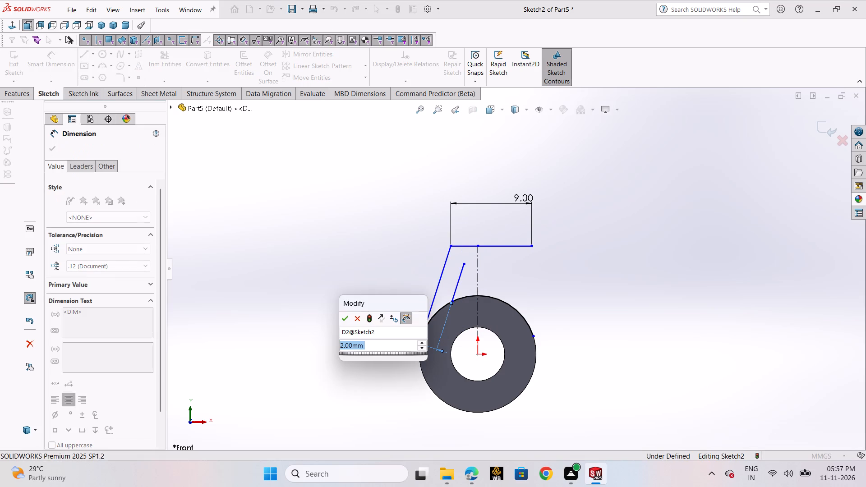
{"action": "left_click", "coordinate": [345, 321]}
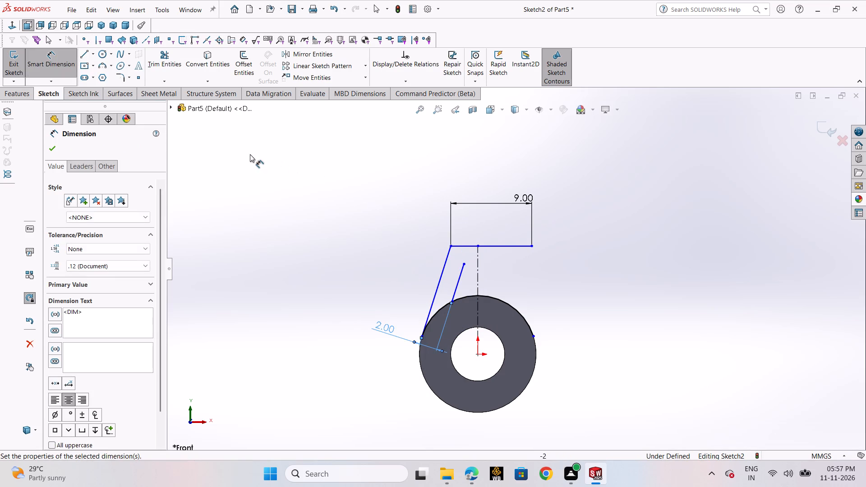
{"action": "left_click", "coordinate": [324, 202]}
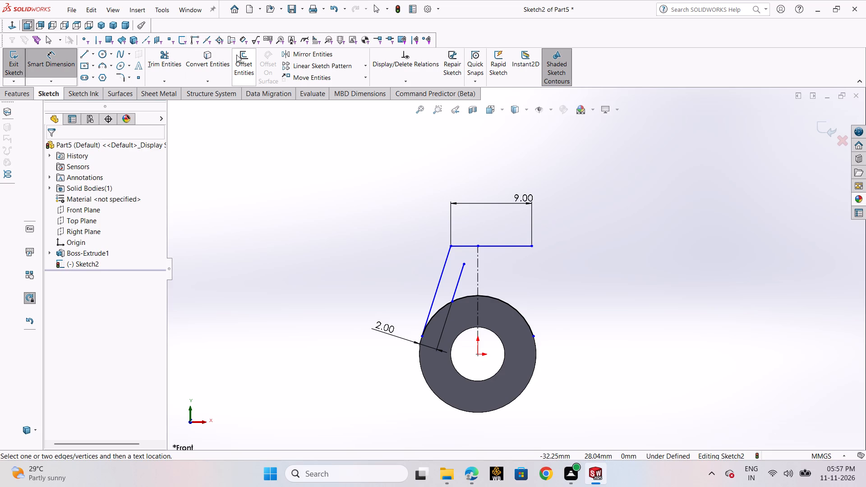
Offset the 9 mm top line 2 mm inward towards the ring, with the offset dimension added.
{"action": "left_click", "coordinate": [237, 63]}
{"action": "left_click", "coordinate": [518, 248]}
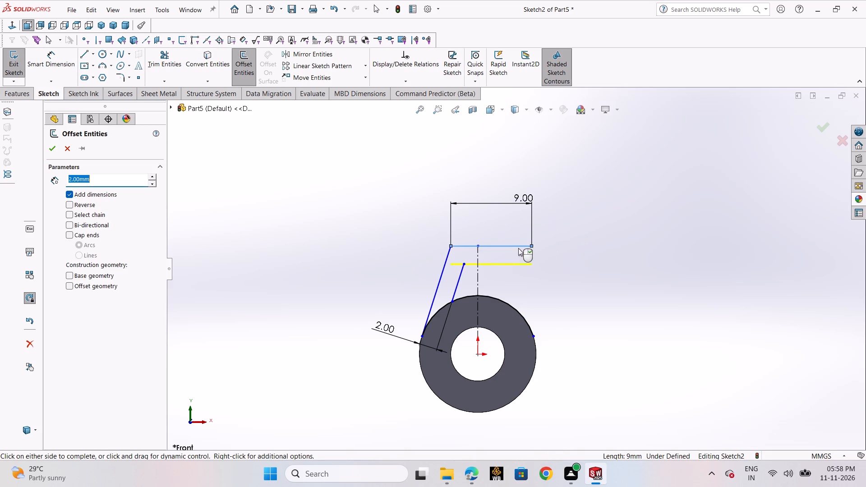
{"action": "left_click", "coordinate": [53, 152]}
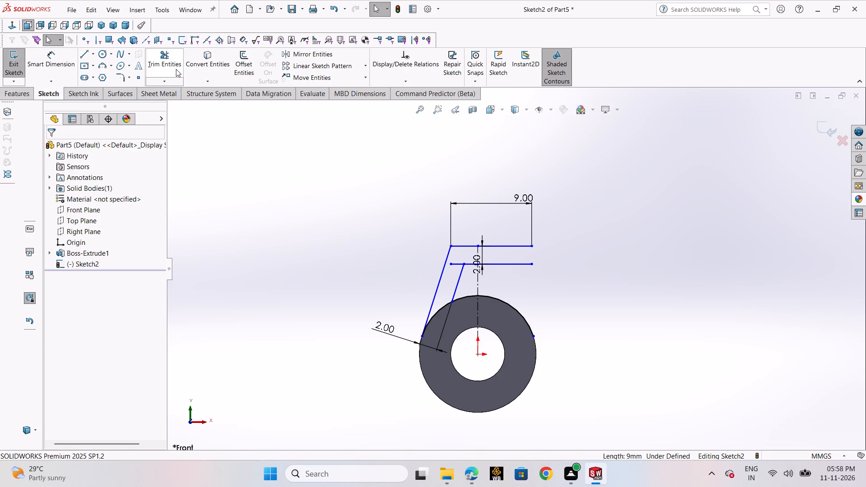
Trim the short end of the offset top line that extends past the inner sloping line towards the outer one.
{"action": "left_click", "coordinate": [176, 69]}
{"action": "scroll", "coordinate": [450, 255], "scroll_direction": "down", "scroll_amount": 3}
{"action": "left_click_drag", "start_coordinate": [477, 270], "coordinate": [469, 284]}
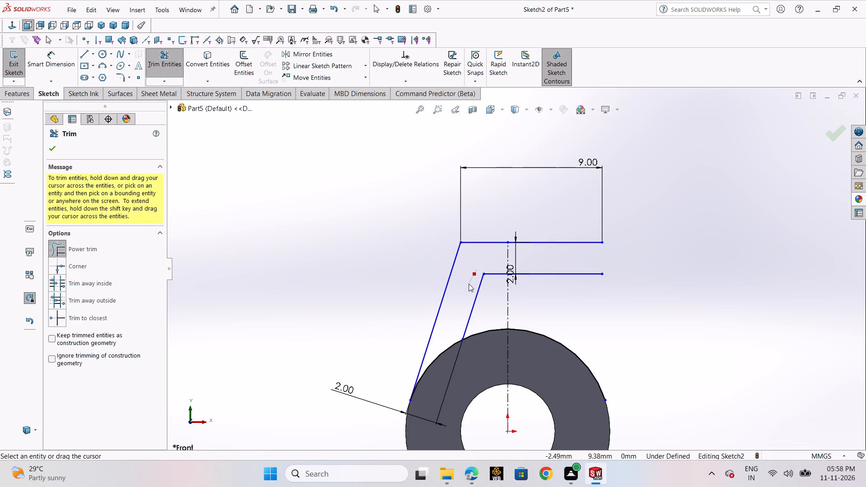
{"action": "left_click_drag", "start_coordinate": [469, 284], "coordinate": [468, 284]}
{"action": "left_click", "coordinate": [46, 150]}
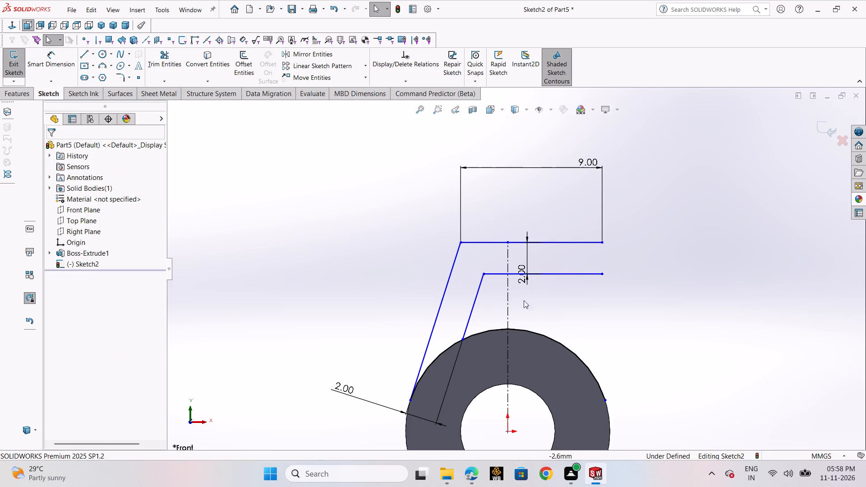
Copy the inner sloping line from its midpoint to the other side of the centreline, about 5.6 mm from the original.
{"action": "scroll", "coordinate": [599, 302], "scroll_direction": "up", "scroll_amount": 3}
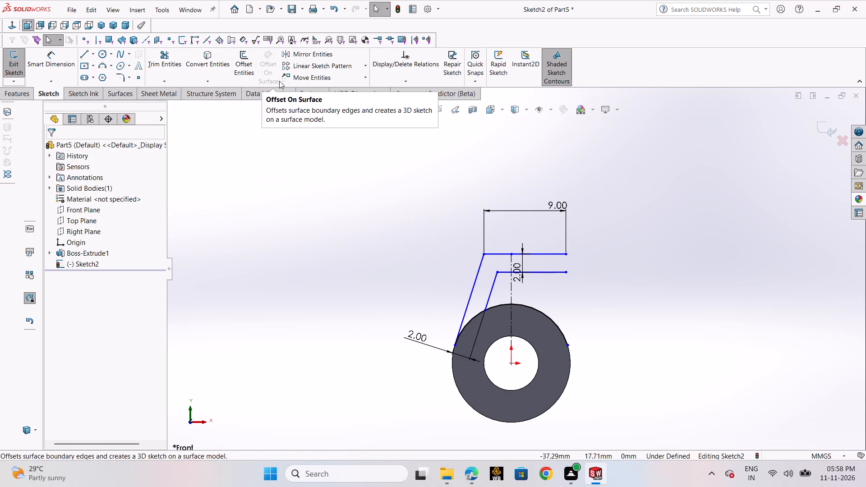
{"action": "left_click", "coordinate": [365, 76]}
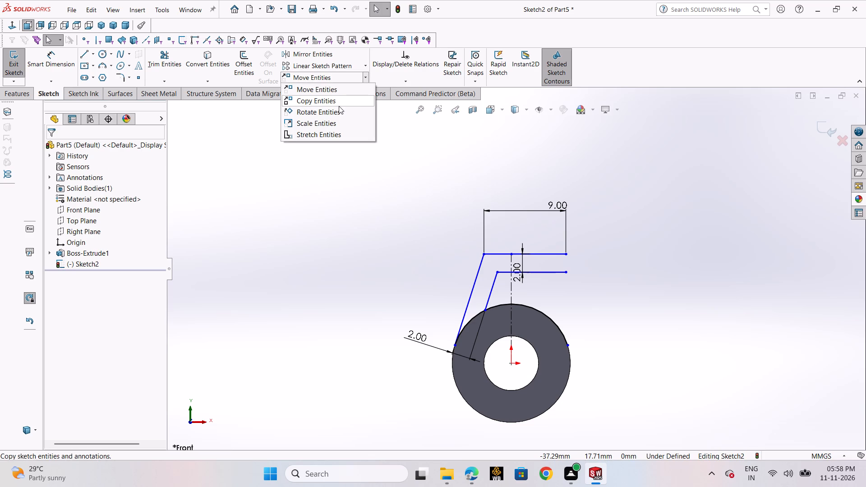
{"action": "left_click", "coordinate": [339, 104]}
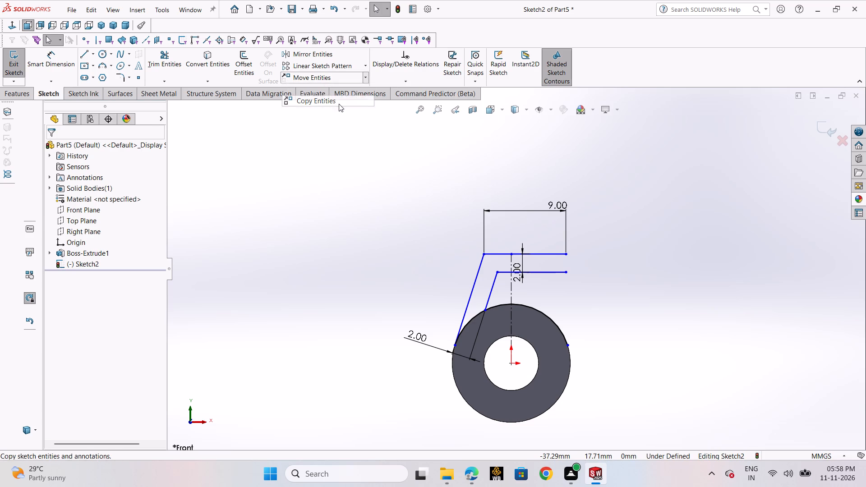
{"action": "left_click", "coordinate": [490, 289]}
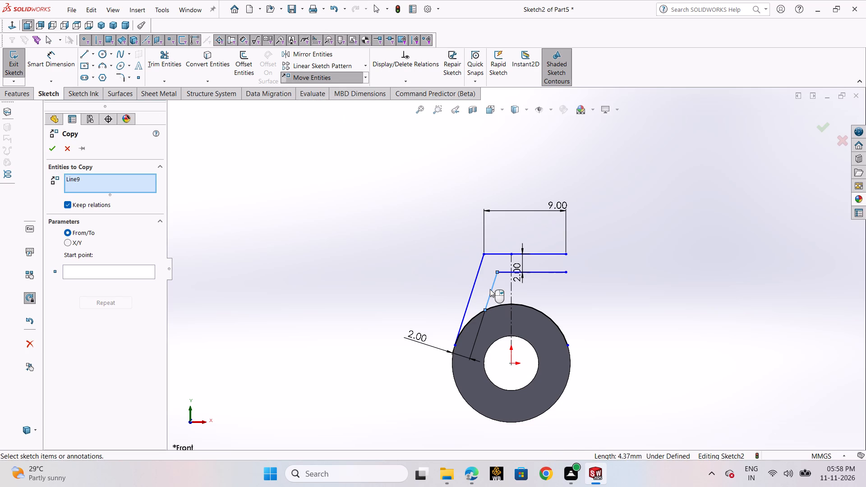
{"action": "left_click", "coordinate": [139, 271]}
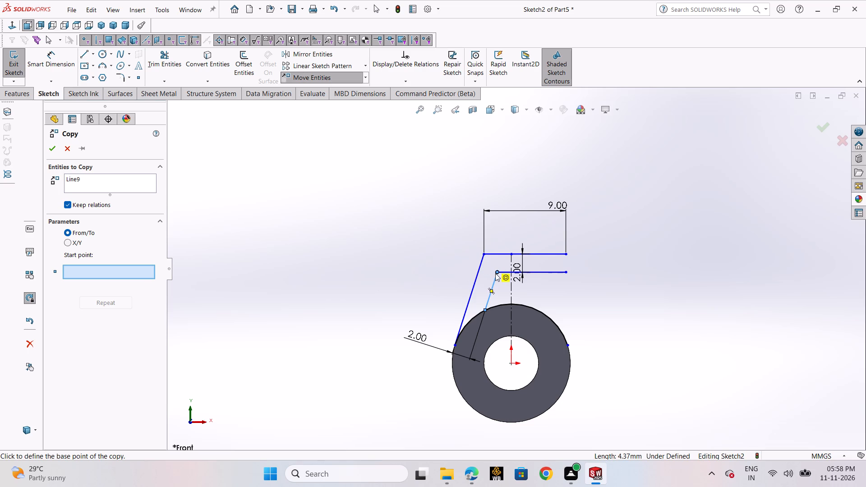
{"action": "left_click", "coordinate": [492, 292]}
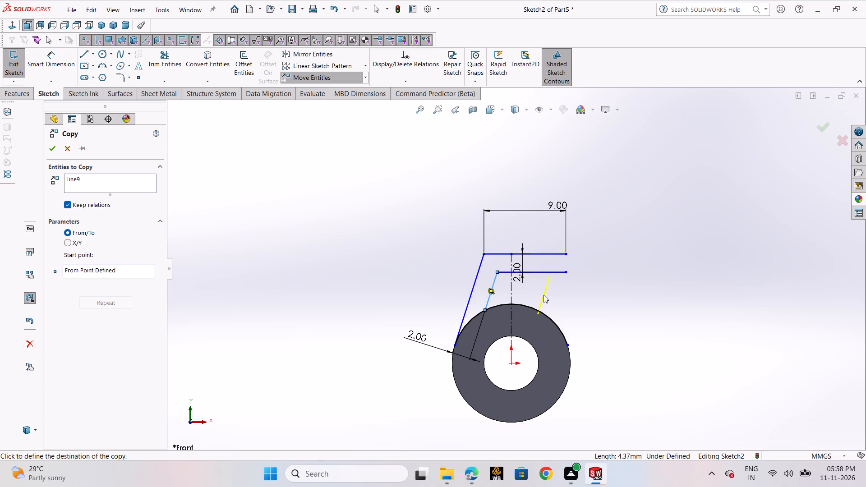
{"action": "left_click", "coordinate": [544, 295]}
{"action": "right_click", "coordinate": [544, 295]}
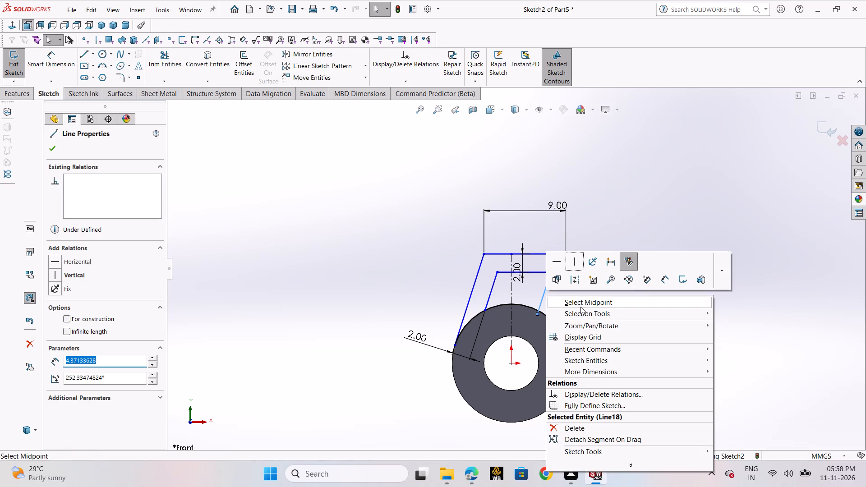
{"action": "left_click", "coordinate": [580, 306]}
Dimension the distance between the inner sloping line and its copy as 1 mm.
{"action": "left_click", "coordinate": [42, 74]}
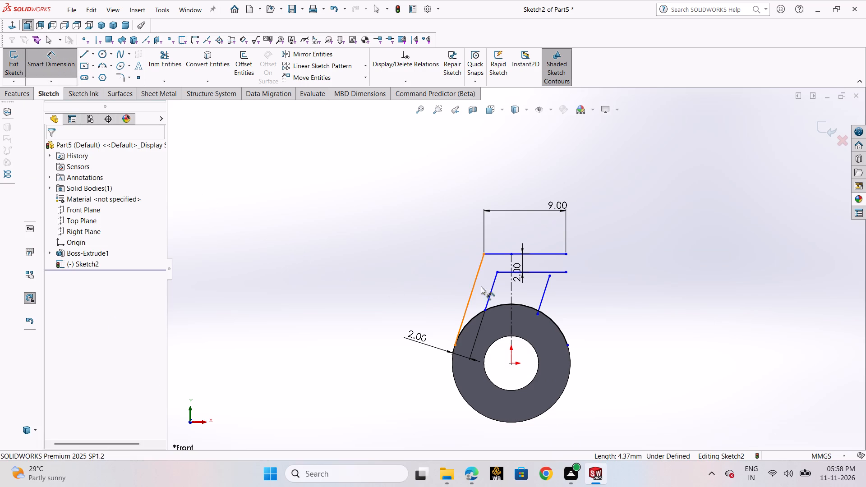
{"action": "left_click", "coordinate": [490, 290]}
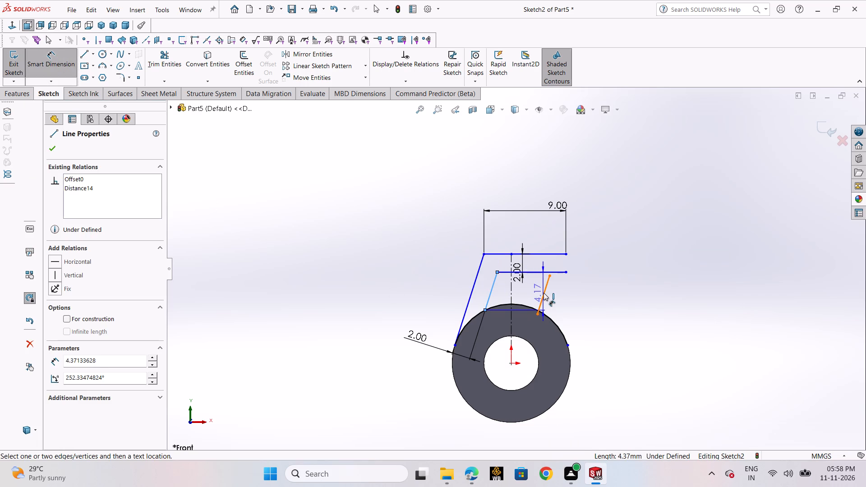
{"action": "left_click", "coordinate": [544, 293]}
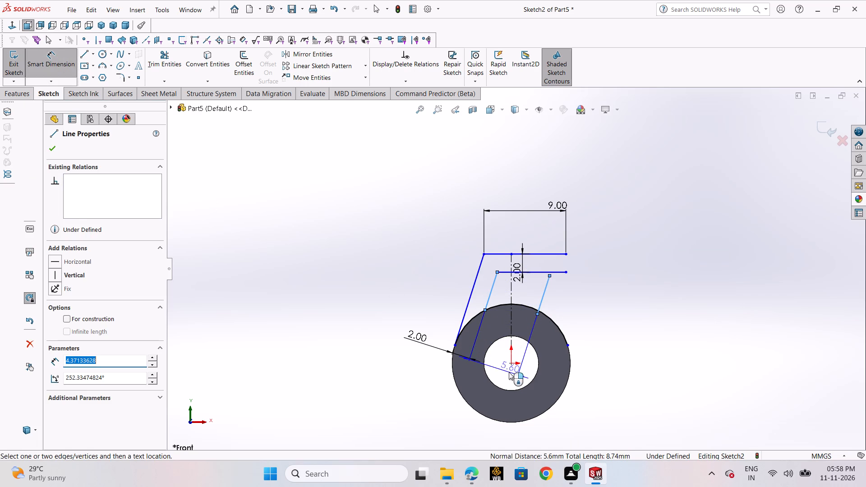
{"action": "left_click", "coordinate": [507, 380]}
{"action": "key", "text": "1"}
{"action": "key", "text": "Return"}
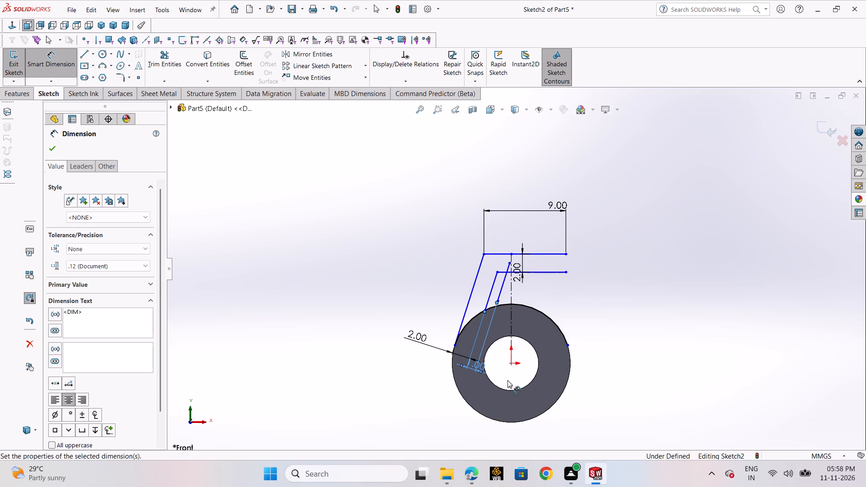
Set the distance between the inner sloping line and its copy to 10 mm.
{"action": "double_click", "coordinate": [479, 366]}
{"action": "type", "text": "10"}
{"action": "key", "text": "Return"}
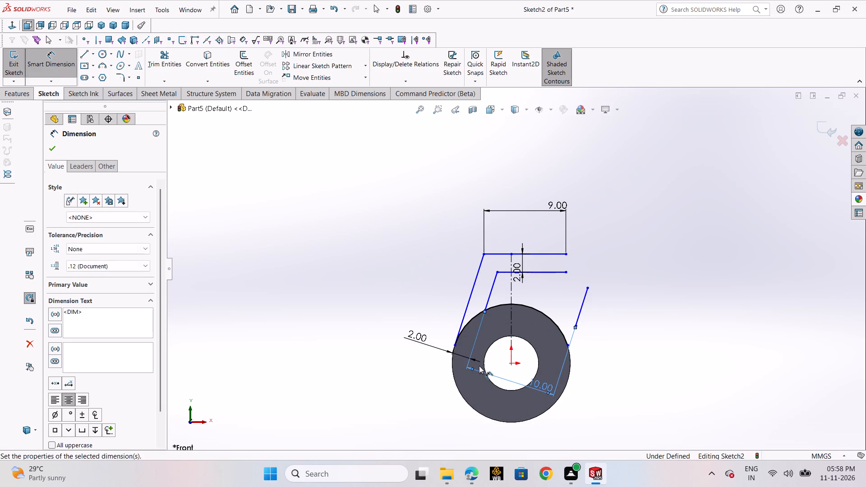
Set the distance between the inner sloping line and its copy to 7 mm.
{"action": "double_click", "coordinate": [545, 391]}
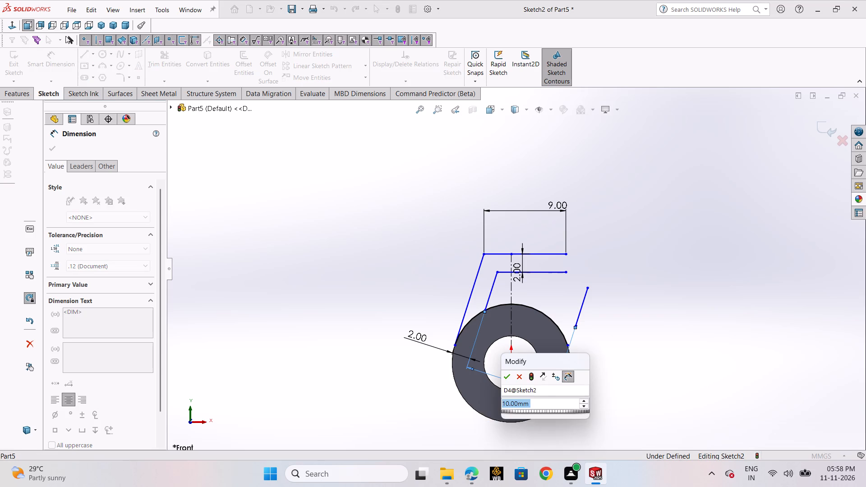
{"action": "key", "text": "7"}
{"action": "key", "text": "Return"}
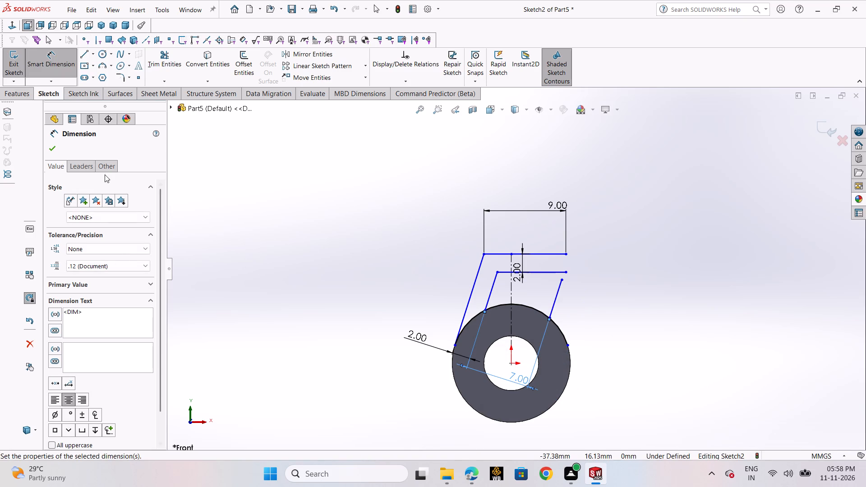
{"action": "left_click", "coordinate": [56, 150]}
{"action": "scroll", "coordinate": [594, 301], "scroll_direction": "down", "scroll_amount": 3}
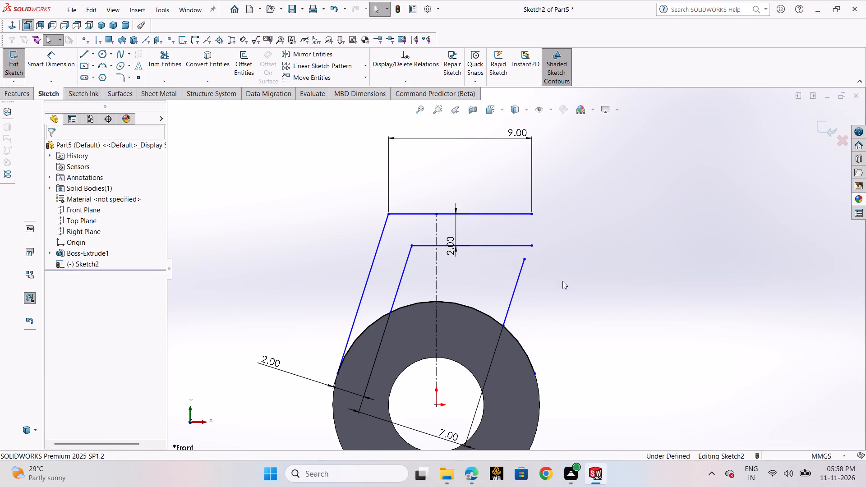
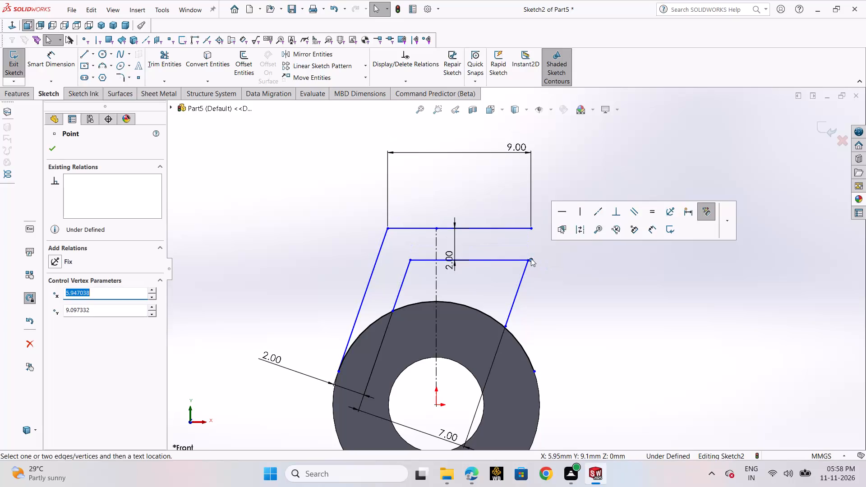
Dimension the height of the arm's top line above the origin as 12 mm.
{"action": "left_click", "coordinate": [574, 298]}
{"action": "scroll", "coordinate": [574, 298], "scroll_direction": "up", "scroll_amount": 2}
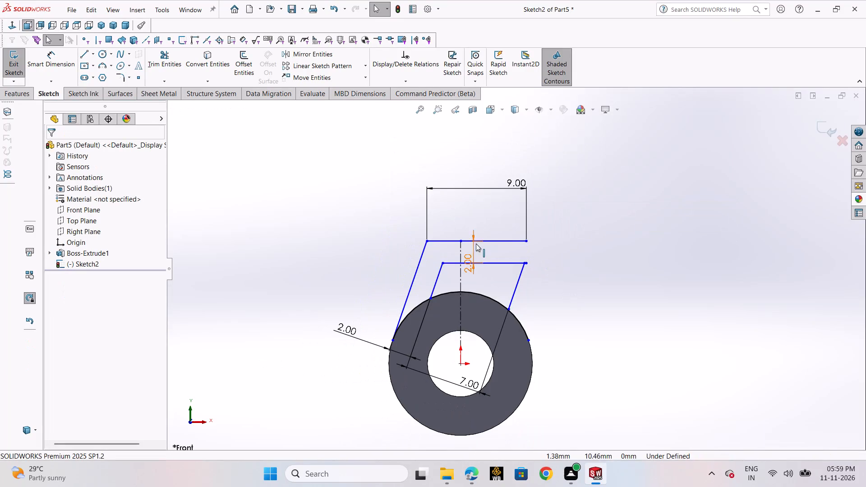
{"action": "left_click", "coordinate": [60, 67]}
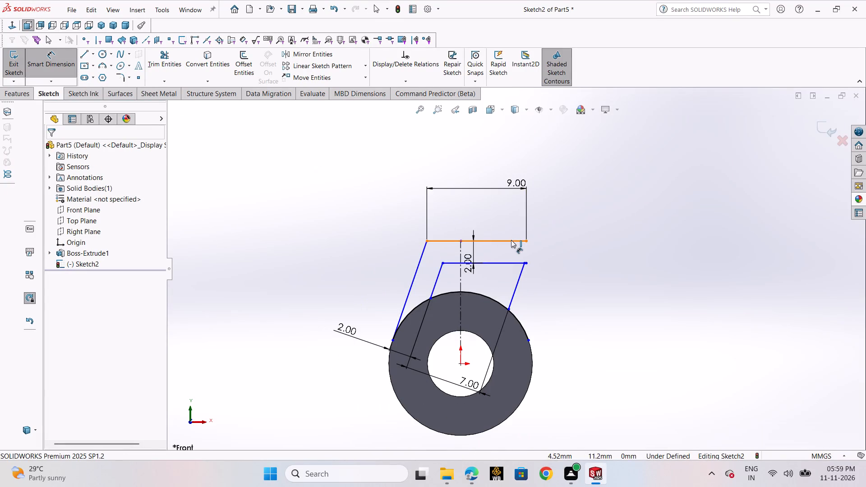
{"action": "left_click", "coordinate": [511, 240]}
{"action": "left_click", "coordinate": [461, 362]}
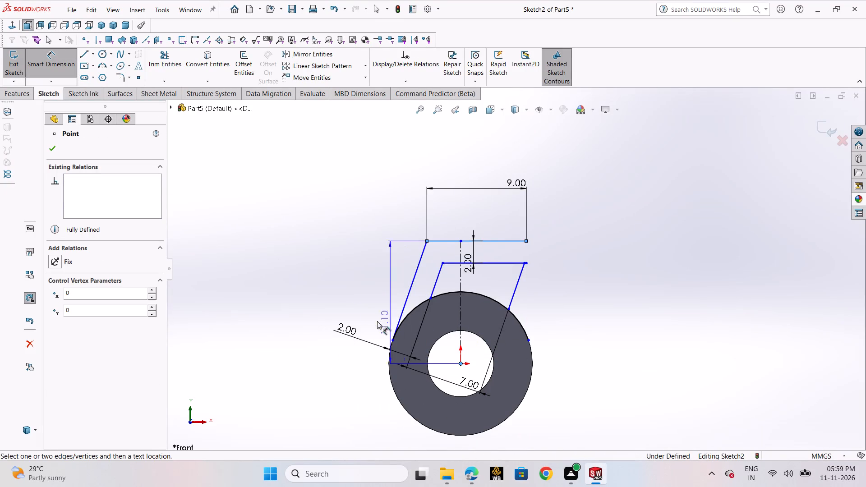
{"action": "left_click", "coordinate": [274, 308]}
{"action": "type", "text": "12"}
{"action": "key", "text": "Return"}
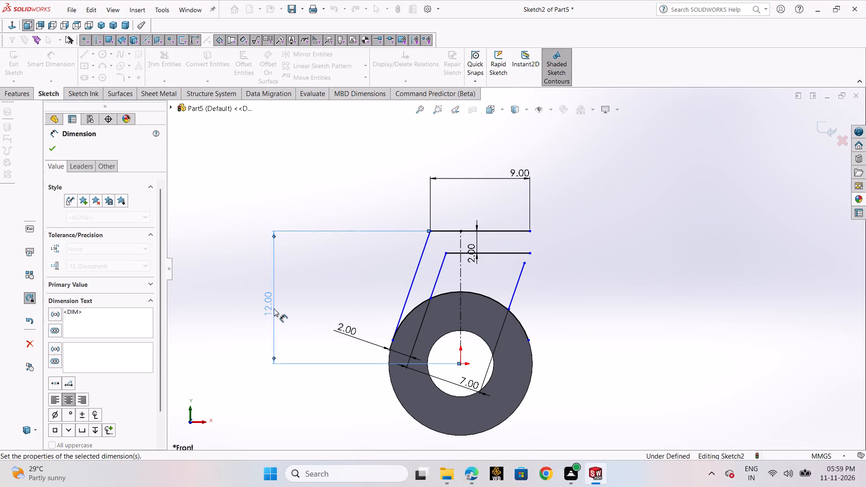
{"action": "left_click", "coordinate": [51, 148]}
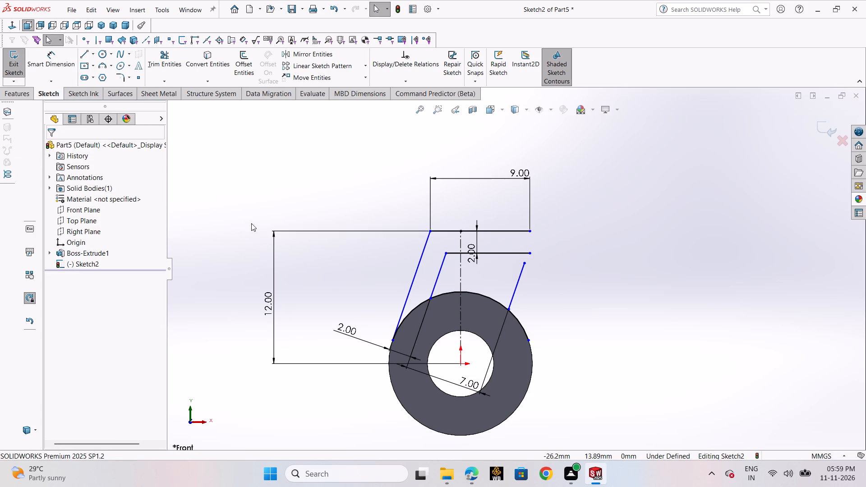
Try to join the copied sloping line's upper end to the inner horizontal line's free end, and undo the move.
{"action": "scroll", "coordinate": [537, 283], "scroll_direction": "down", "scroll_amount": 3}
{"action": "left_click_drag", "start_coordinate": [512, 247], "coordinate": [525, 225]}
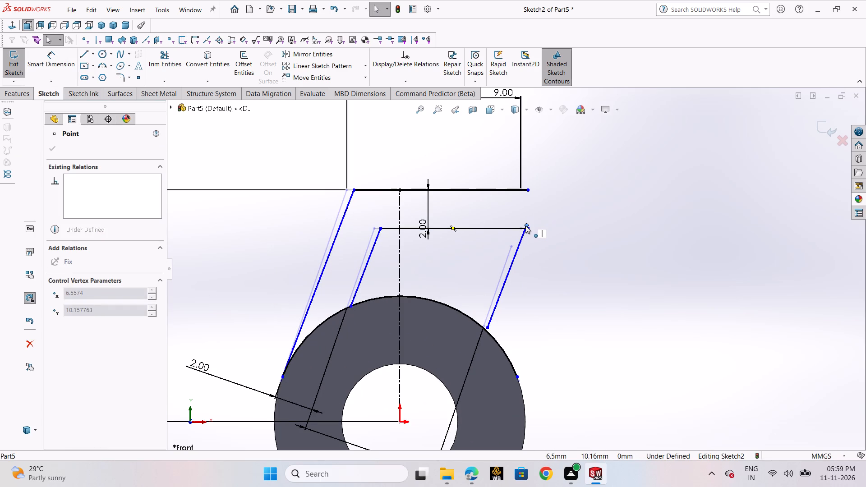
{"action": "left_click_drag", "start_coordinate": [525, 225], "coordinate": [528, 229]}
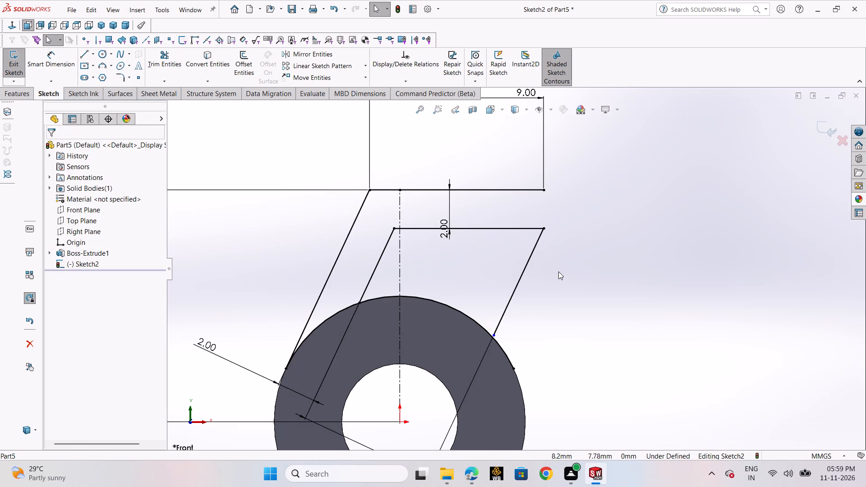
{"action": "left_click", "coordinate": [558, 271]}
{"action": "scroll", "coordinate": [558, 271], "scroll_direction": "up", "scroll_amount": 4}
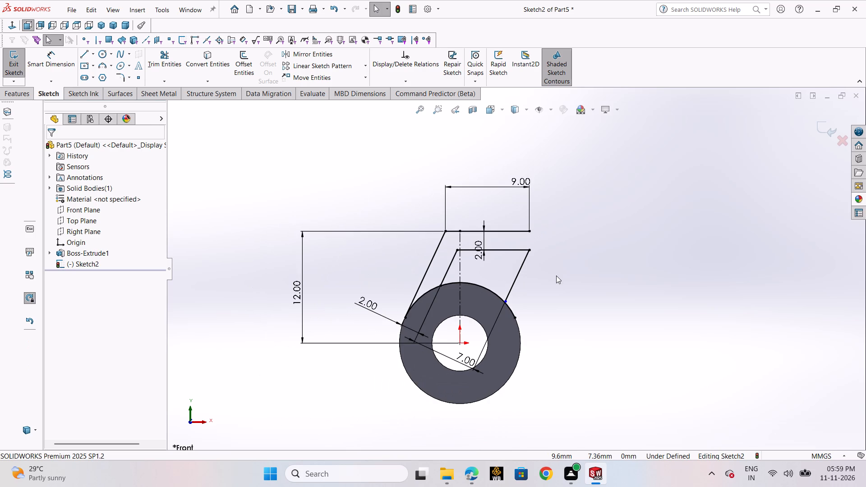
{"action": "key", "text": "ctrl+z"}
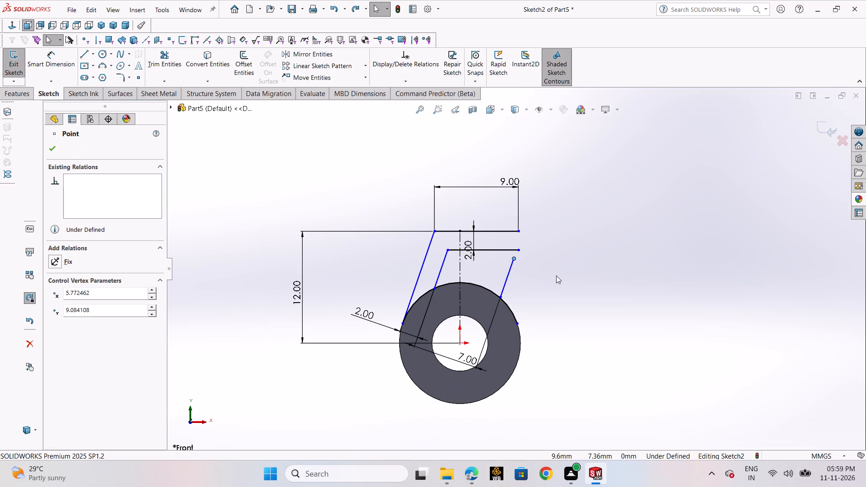
Dimension the horizontal distance from the top line's corner with the outer sloping line to the centreline as 3 mm.
{"action": "left_click", "coordinate": [43, 62]}
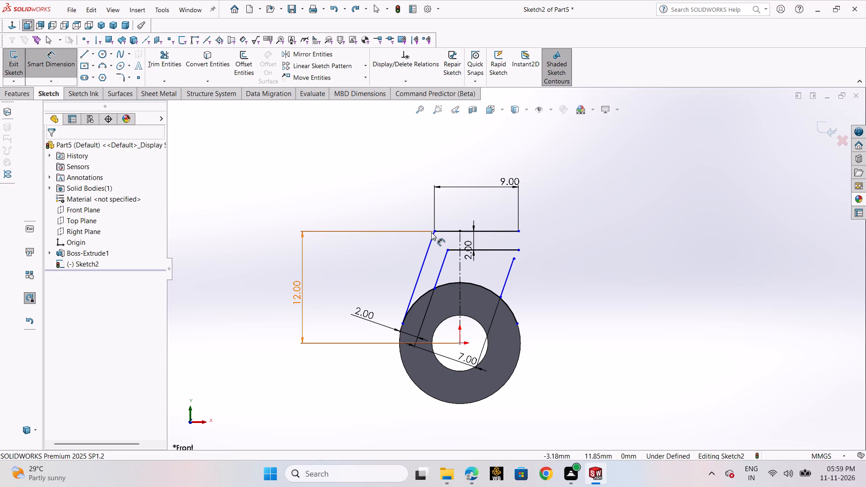
{"action": "left_click", "coordinate": [435, 231]}
{"action": "left_click", "coordinate": [461, 242]}
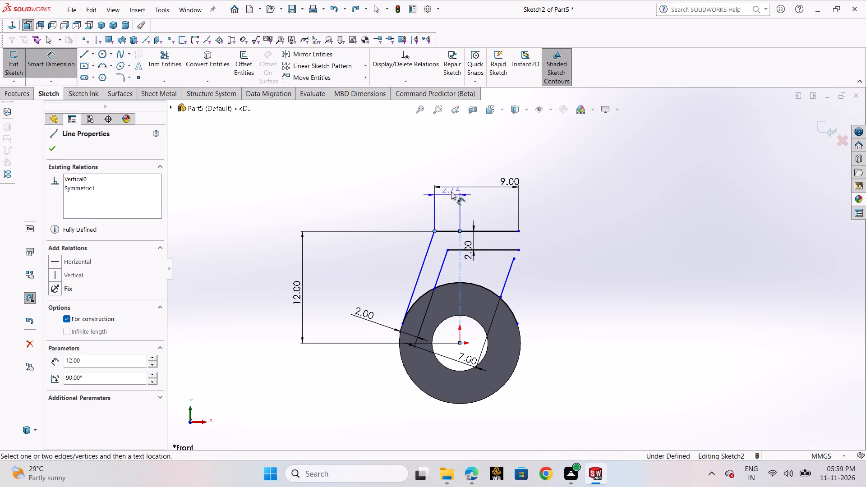
{"action": "left_click", "coordinate": [447, 155]}
{"action": "key", "text": "3"}
{"action": "key", "text": "Return"}
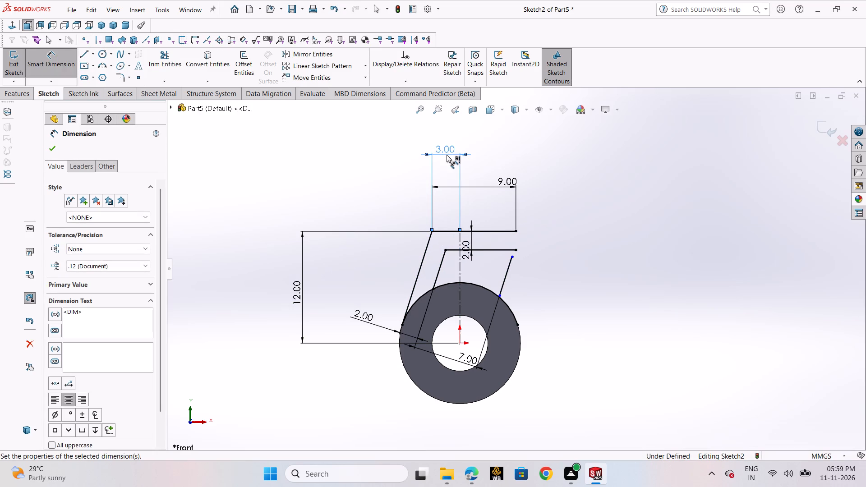
{"action": "left_click", "coordinate": [54, 154]}
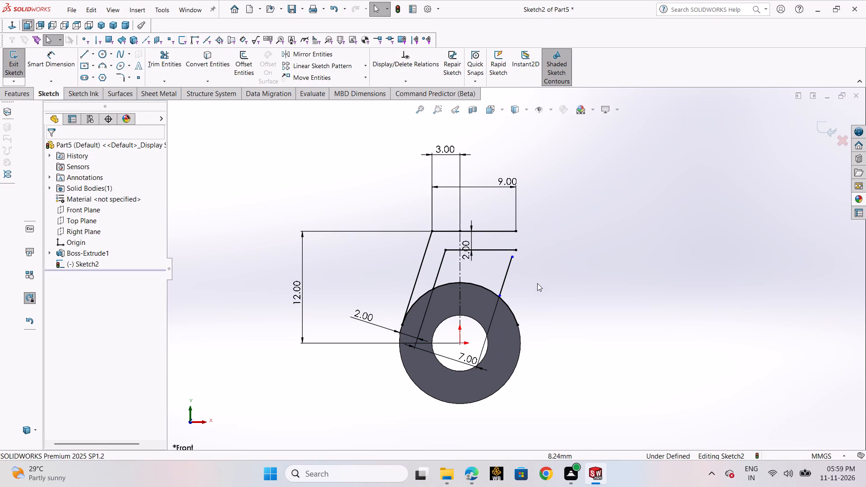
Extend the copied sloping line's upper end to the inner horizontal line.
{"action": "scroll", "coordinate": [539, 278], "scroll_direction": "down", "scroll_amount": 2}
{"action": "left_click", "coordinate": [529, 278]}
{"action": "scroll", "coordinate": [517, 264], "scroll_direction": "down", "scroll_amount": 3}
{"action": "left_click_drag", "start_coordinate": [485, 236], "coordinate": [492, 220]}
{"action": "left_click", "coordinate": [505, 249]}
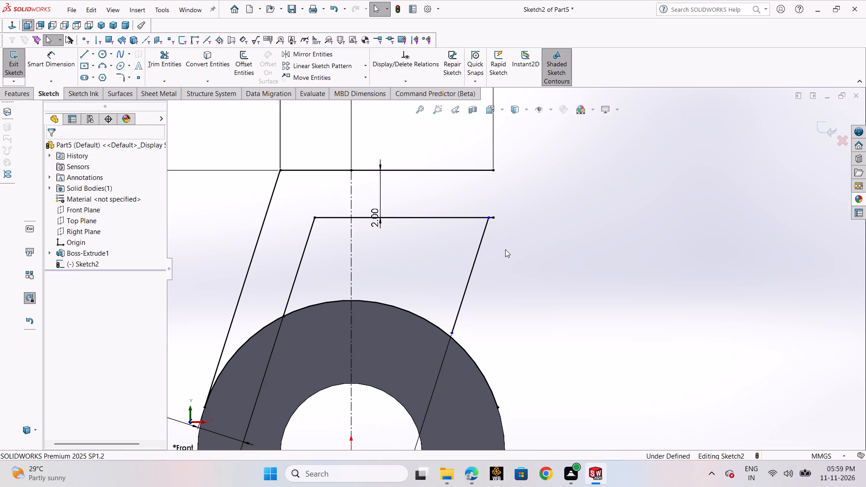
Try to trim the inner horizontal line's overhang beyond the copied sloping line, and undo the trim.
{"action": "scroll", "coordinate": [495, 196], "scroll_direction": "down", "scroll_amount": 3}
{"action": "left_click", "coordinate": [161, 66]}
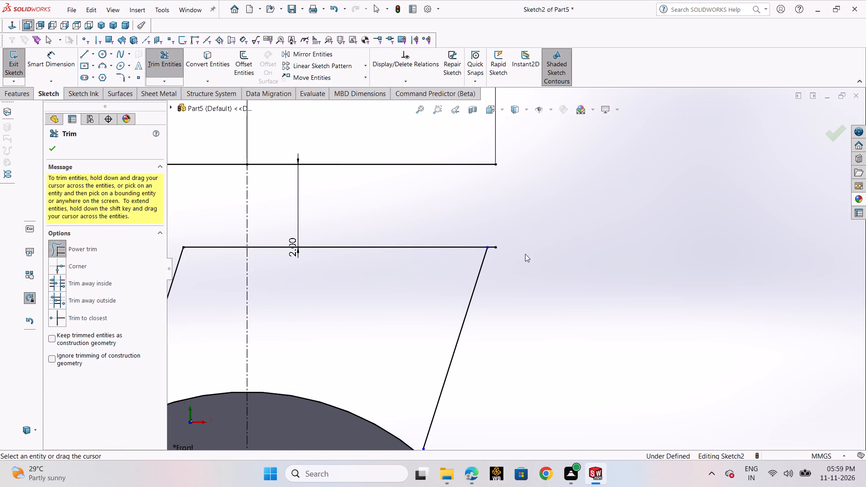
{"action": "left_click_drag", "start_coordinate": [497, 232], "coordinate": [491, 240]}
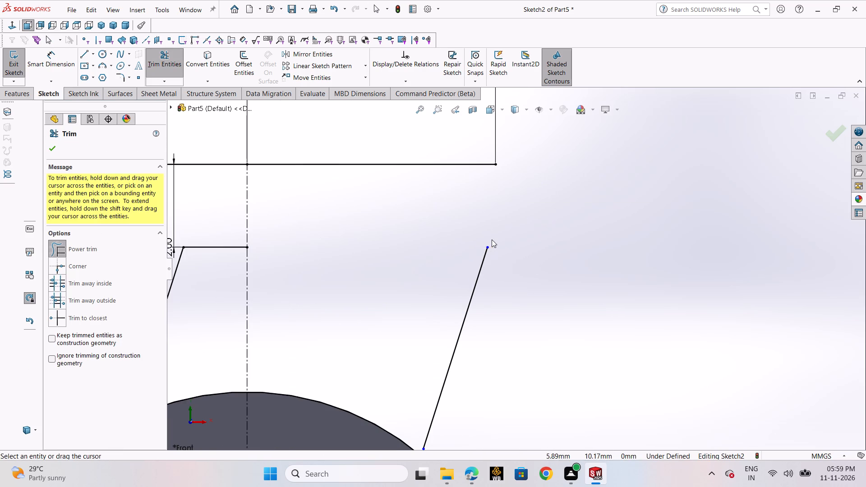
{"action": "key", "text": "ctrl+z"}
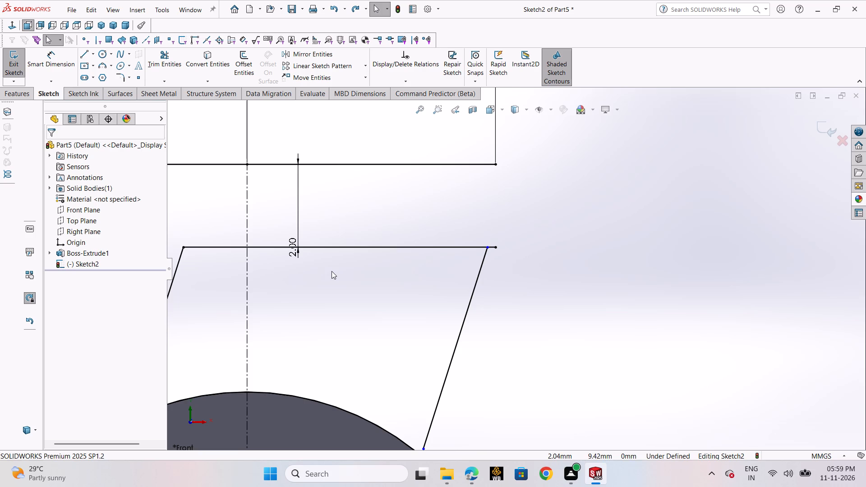
Extend the copied sloping line past the inner horizontal line and trim both overhangs to a clean corner.
{"action": "scroll", "coordinate": [506, 266], "scroll_direction": "down", "scroll_amount": 8}
{"action": "scroll", "coordinate": [452, 263], "scroll_direction": "down", "scroll_amount": 3}
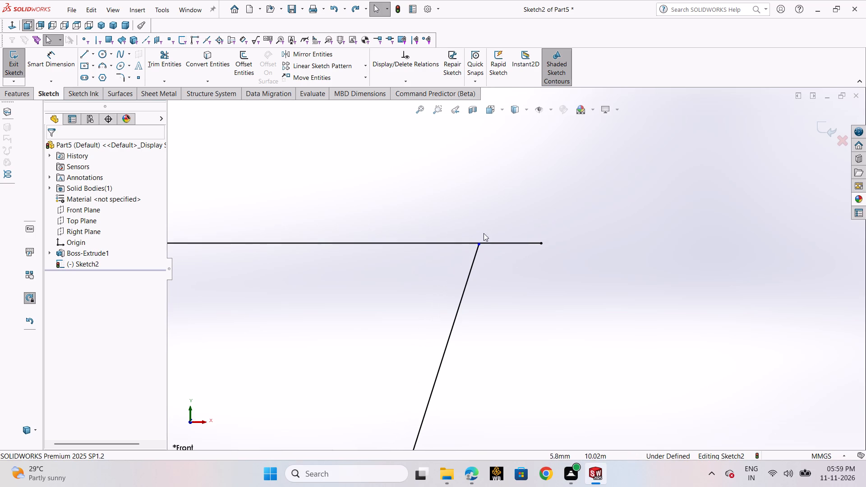
{"action": "scroll", "coordinate": [487, 236], "scroll_direction": "down", "scroll_amount": 4}
{"action": "left_click_drag", "start_coordinate": [478, 262], "coordinate": [478, 246]}
{"action": "left_click", "coordinate": [505, 288]}
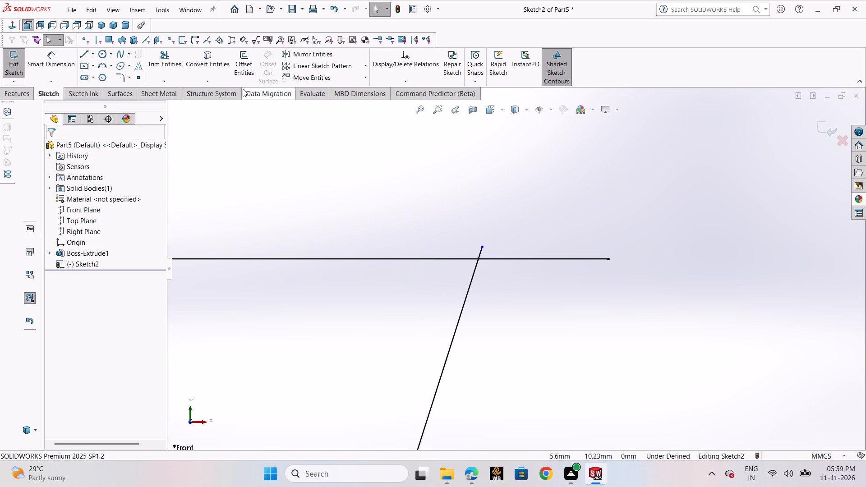
{"action": "left_click", "coordinate": [160, 69]}
{"action": "left_click_drag", "start_coordinate": [540, 286], "coordinate": [481, 250]}
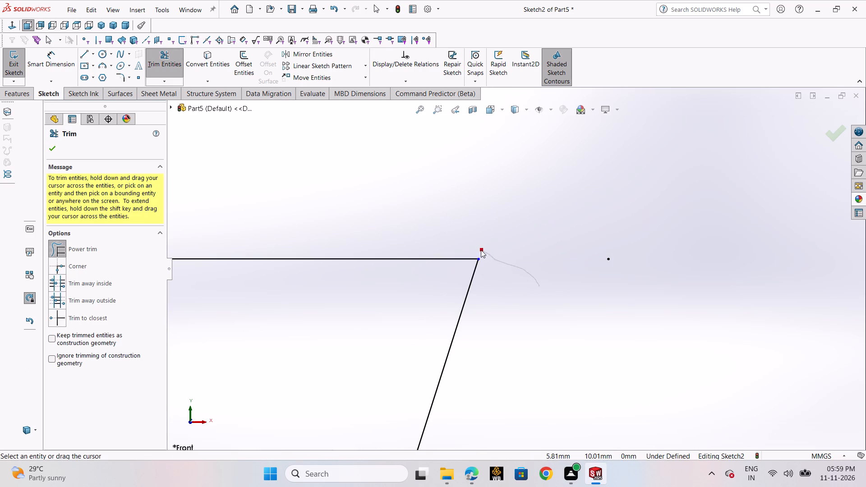
{"action": "left_click_drag", "start_coordinate": [481, 250], "coordinate": [478, 247]}
{"action": "left_click", "coordinate": [53, 148]}
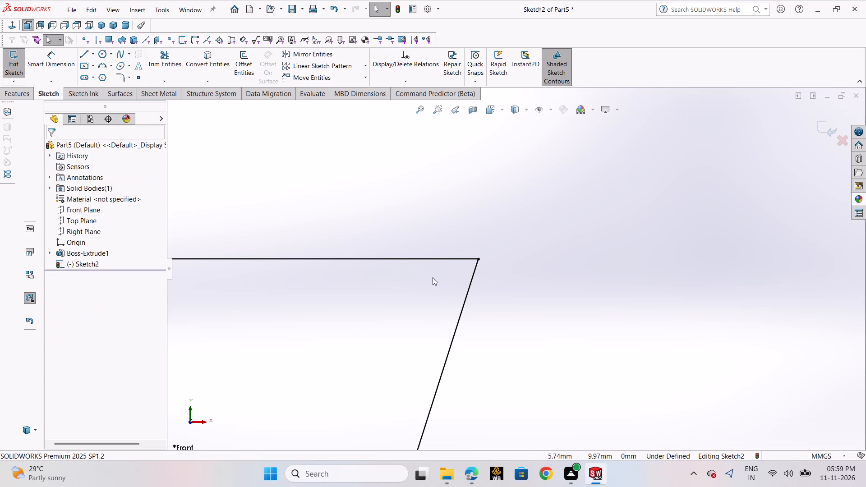
Extend the copied sloping line's lower end into the ring, and trim the line's excess and the outer arc beyond their intersection.
{"action": "scroll", "coordinate": [433, 277], "scroll_direction": "up", "scroll_amount": 20}
{"action": "scroll", "coordinate": [433, 277], "scroll_direction": "up", "scroll_amount": 2}
{"action": "scroll", "coordinate": [524, 327], "scroll_direction": "down", "scroll_amount": 4}
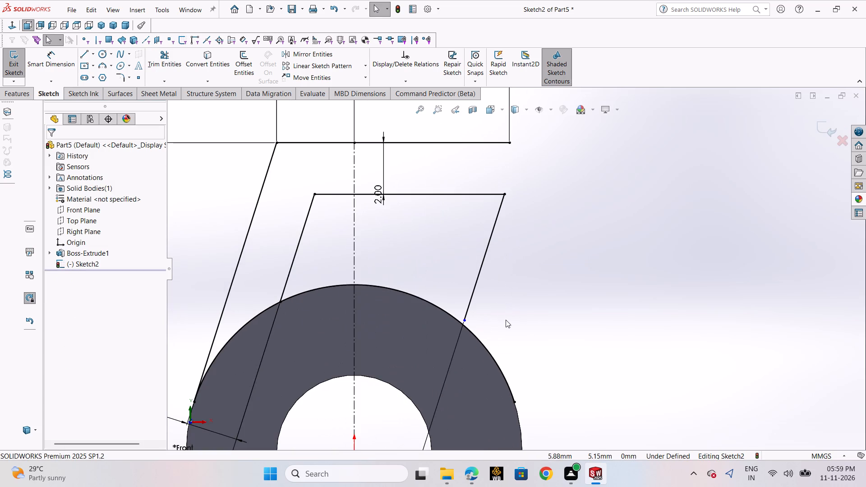
{"action": "scroll", "coordinate": [506, 320], "scroll_direction": "down", "scroll_amount": 2}
{"action": "scroll", "coordinate": [508, 346], "scroll_direction": "up", "scroll_amount": 6}
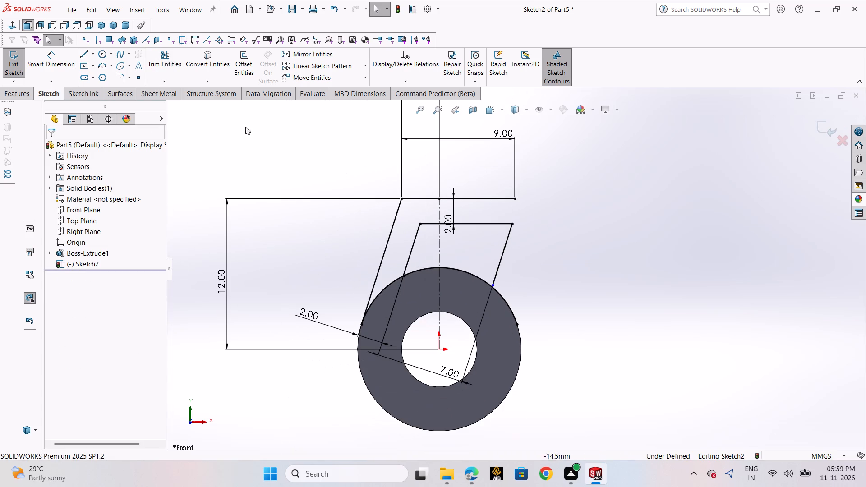
{"action": "scroll", "coordinate": [479, 289], "scroll_direction": "down", "scroll_amount": 5}
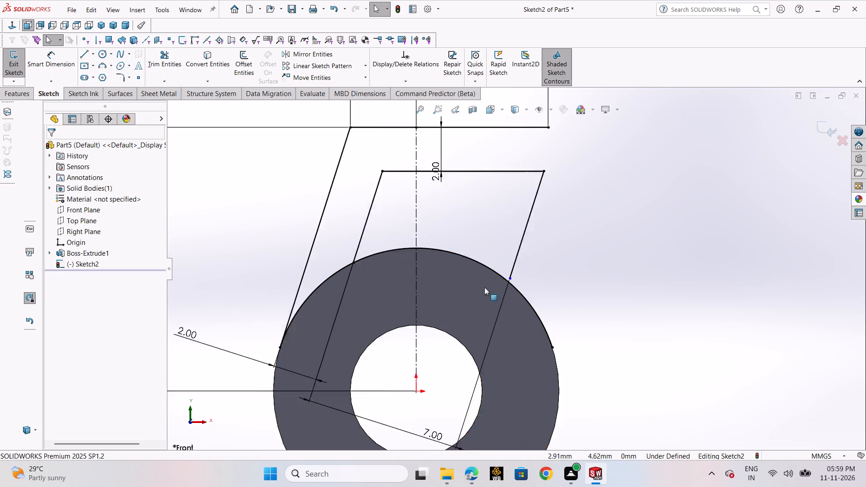
{"action": "left_click_drag", "start_coordinate": [527, 273], "coordinate": [526, 285]}
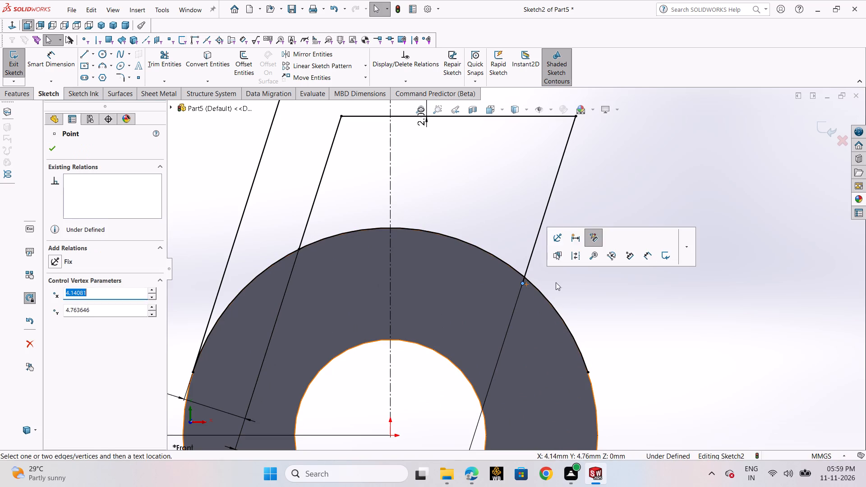
{"action": "left_click", "coordinate": [558, 277]}
{"action": "left_click", "coordinate": [159, 57]}
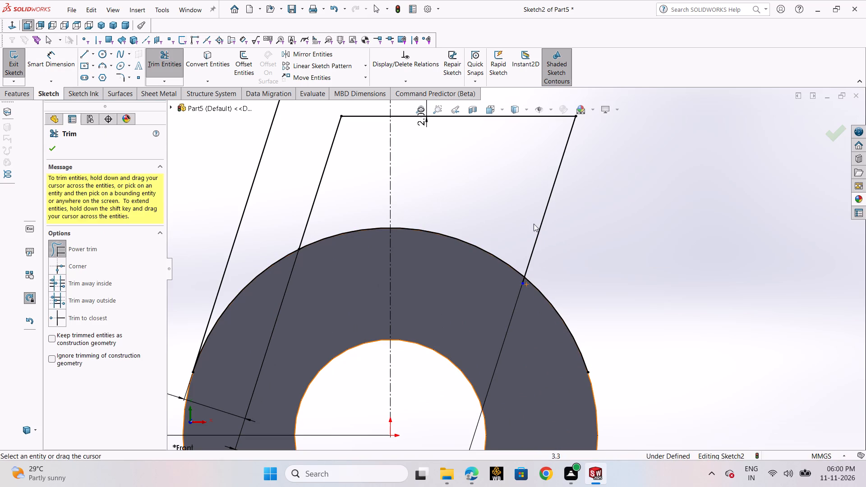
{"action": "left_click_drag", "start_coordinate": [580, 277], "coordinate": [523, 342]}
{"action": "scroll", "coordinate": [539, 300], "scroll_direction": "down", "scroll_amount": 5}
{"action": "left_click_drag", "start_coordinate": [470, 238], "coordinate": [494, 237]}
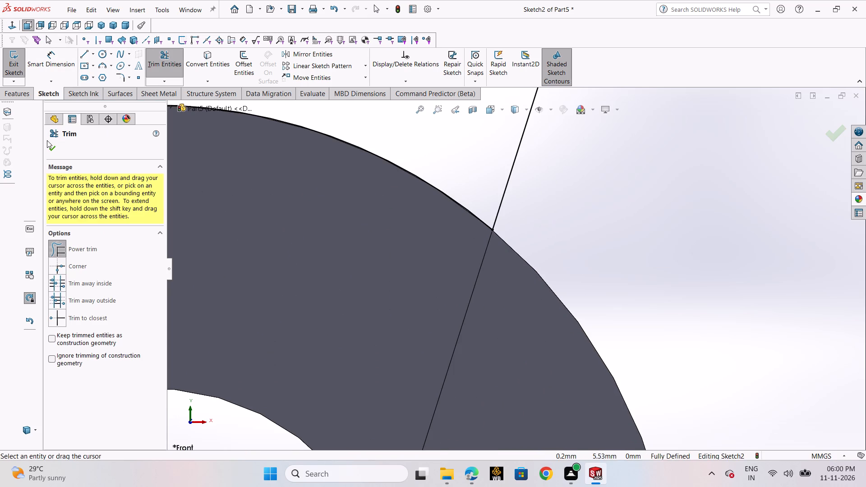
{"action": "left_click", "coordinate": [51, 150]}
Trim the ring's outer arc between the outer and inner sloping lines.
{"action": "scroll", "coordinate": [497, 284], "scroll_direction": "up", "scroll_amount": 8}
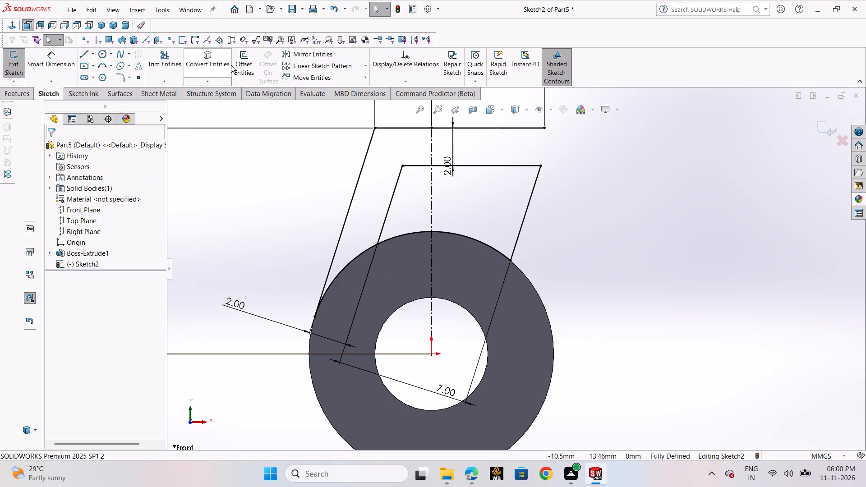
{"action": "left_click", "coordinate": [173, 66]}
{"action": "left_click_drag", "start_coordinate": [373, 220], "coordinate": [361, 271]}
{"action": "left_click", "coordinate": [55, 151]}
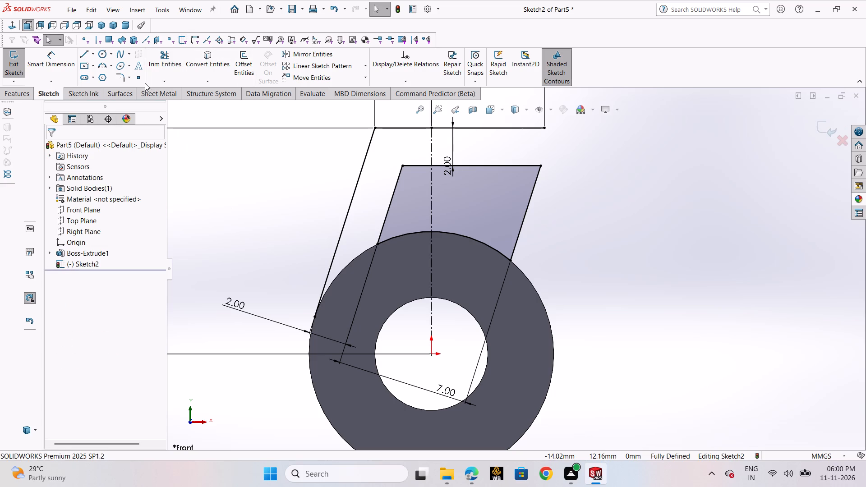
Round all four corners of the closed slanted profile above the ring with 1 mm sketch fillets.
{"action": "left_click", "coordinate": [116, 76]}
{"action": "left_click", "coordinate": [126, 87]}
{"action": "scroll", "coordinate": [349, 249], "scroll_direction": "down", "scroll_amount": 2}
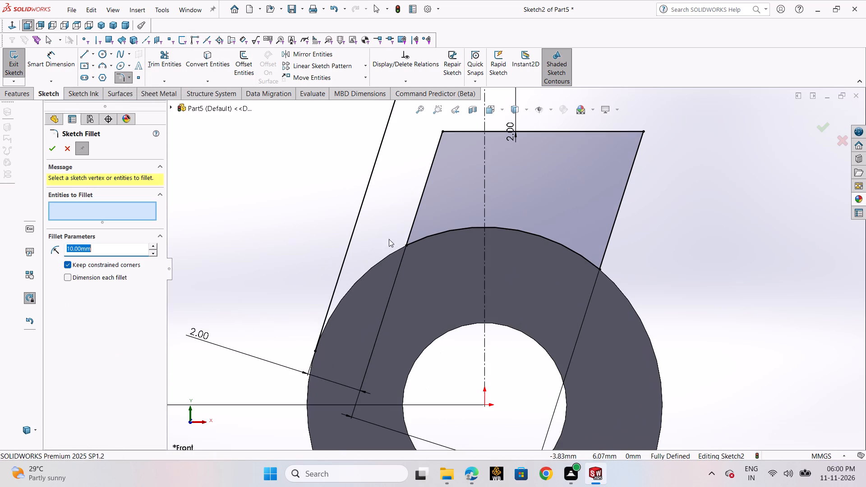
{"action": "left_click", "coordinate": [408, 246]}
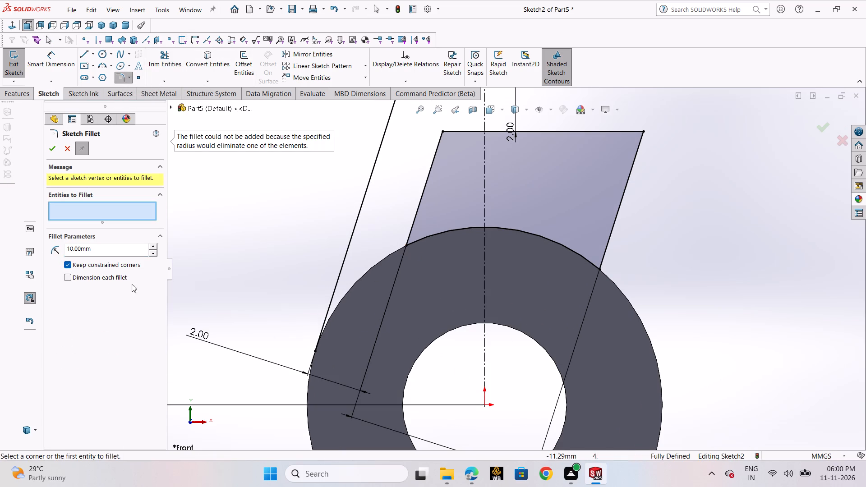
{"action": "double_click", "coordinate": [107, 254]}
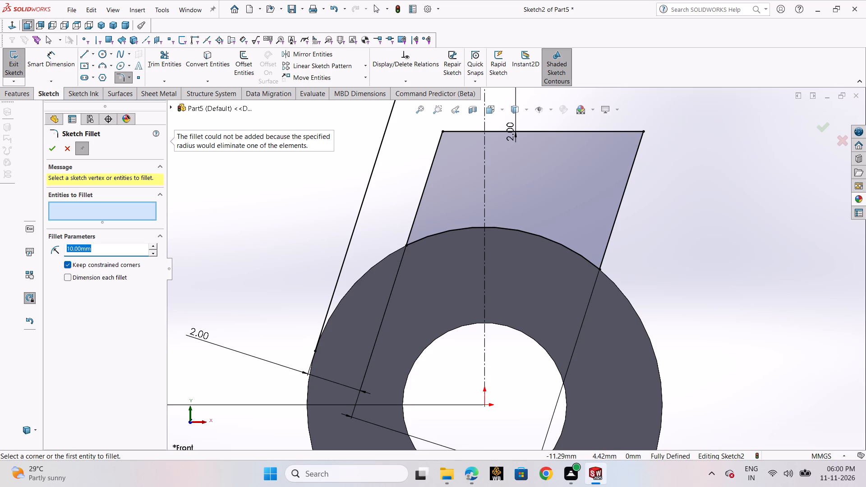
{"action": "key", "text": "1"}
{"action": "key", "text": "Return"}
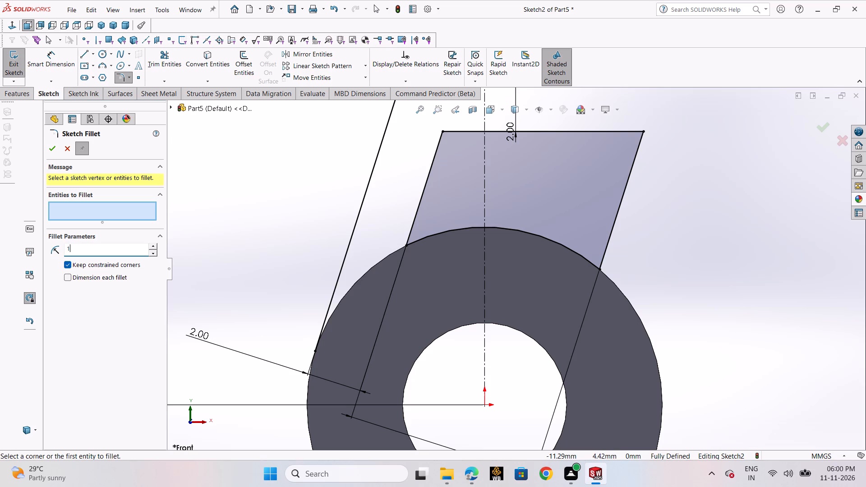
{"action": "left_click", "coordinate": [405, 244]}
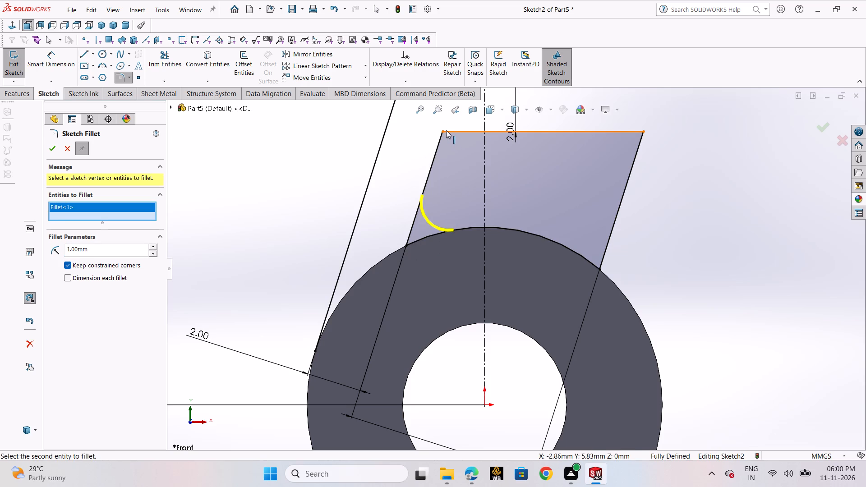
{"action": "left_click", "coordinate": [444, 130]}
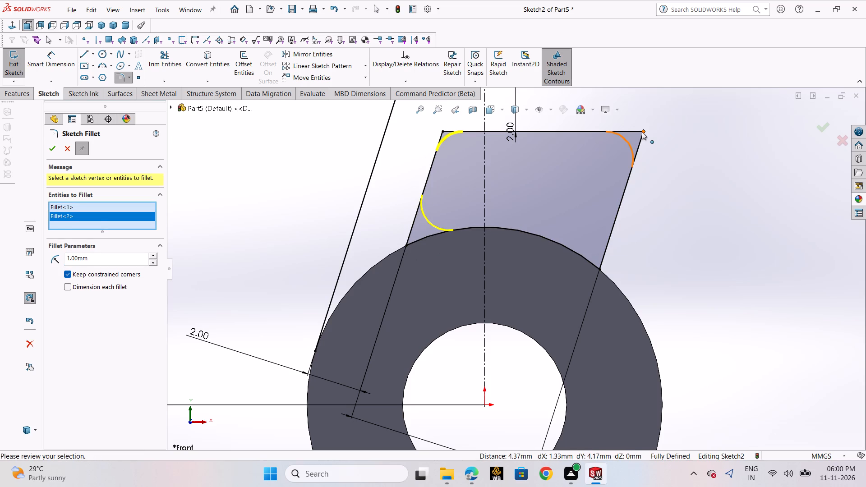
{"action": "left_click", "coordinate": [642, 132]}
{"action": "left_click", "coordinate": [599, 269]}
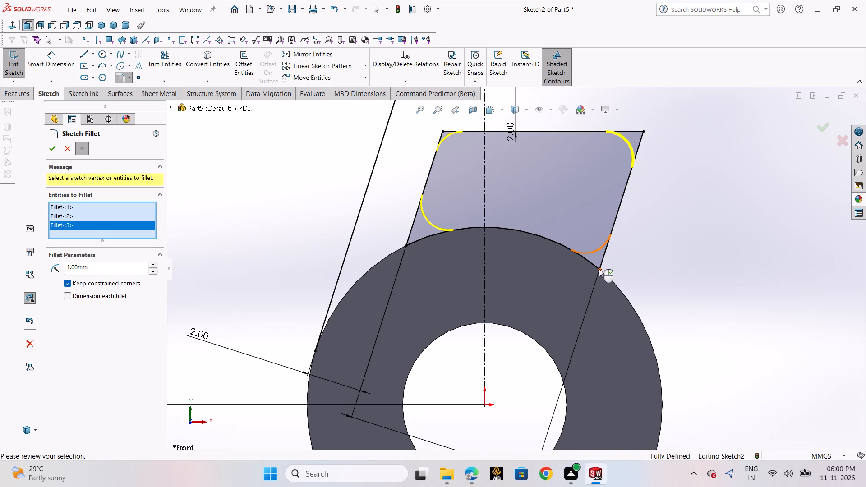
{"action": "left_click", "coordinate": [51, 148]}
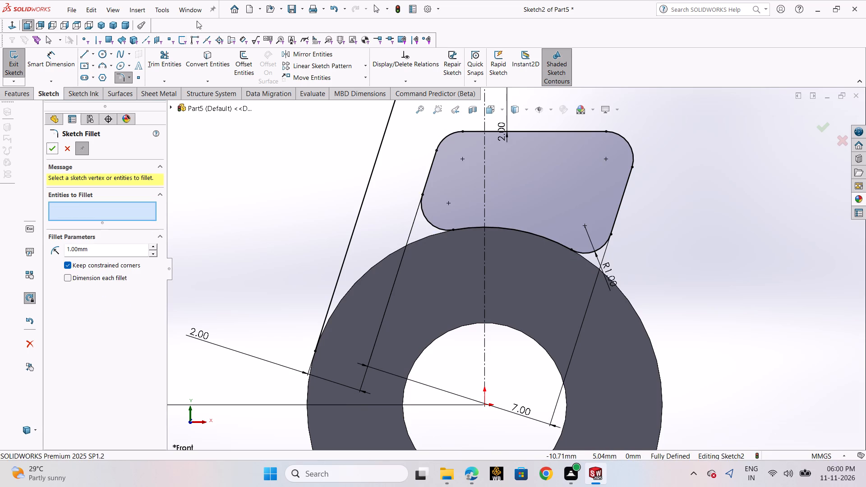
{"action": "left_click", "coordinate": [54, 152]}
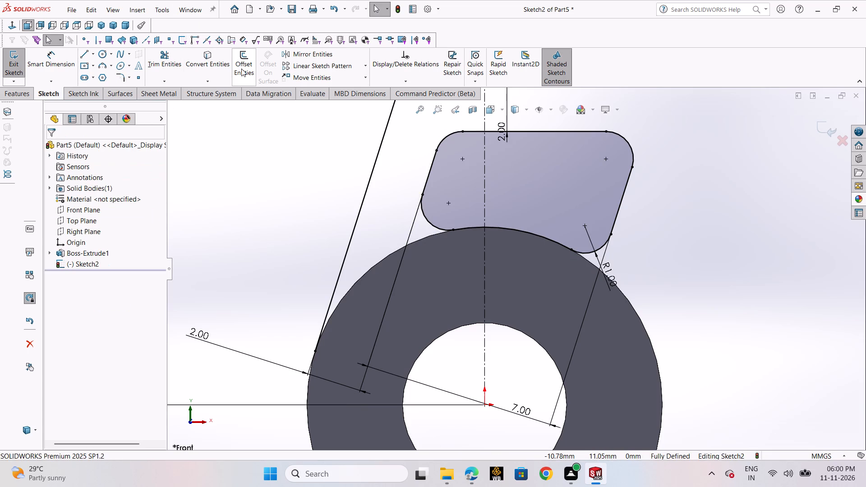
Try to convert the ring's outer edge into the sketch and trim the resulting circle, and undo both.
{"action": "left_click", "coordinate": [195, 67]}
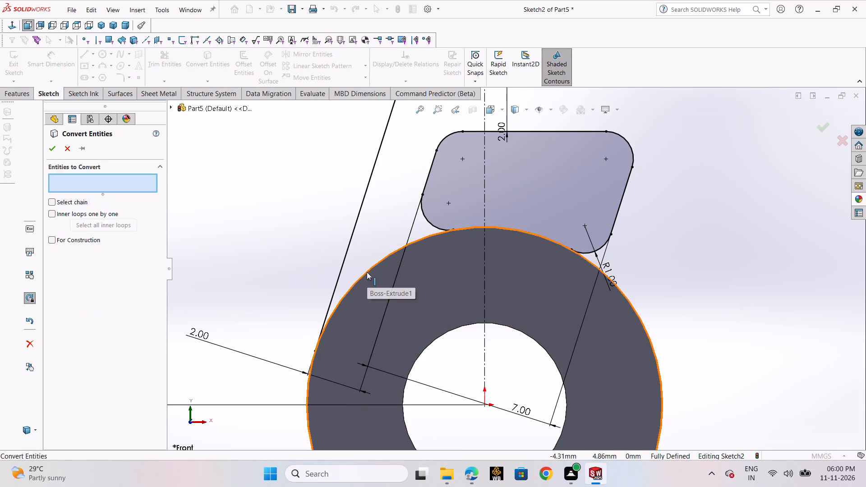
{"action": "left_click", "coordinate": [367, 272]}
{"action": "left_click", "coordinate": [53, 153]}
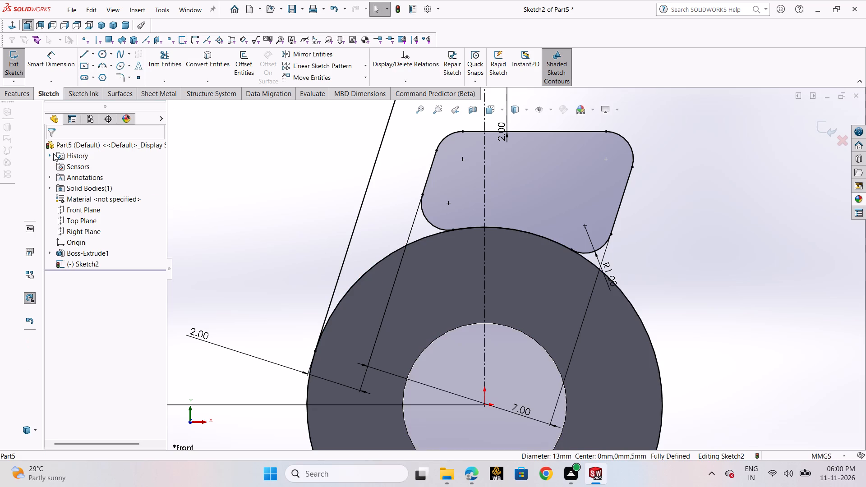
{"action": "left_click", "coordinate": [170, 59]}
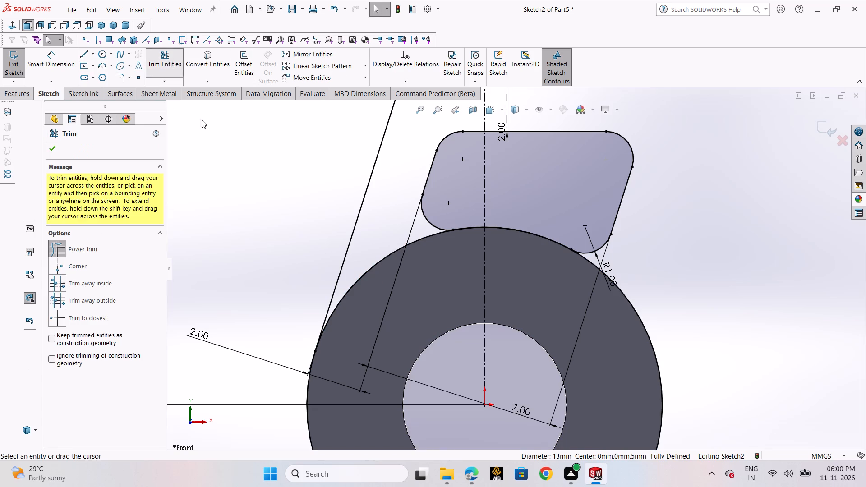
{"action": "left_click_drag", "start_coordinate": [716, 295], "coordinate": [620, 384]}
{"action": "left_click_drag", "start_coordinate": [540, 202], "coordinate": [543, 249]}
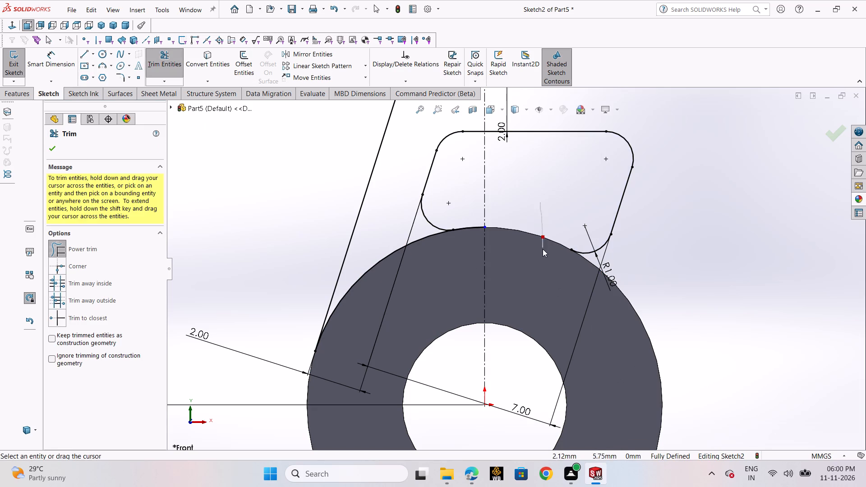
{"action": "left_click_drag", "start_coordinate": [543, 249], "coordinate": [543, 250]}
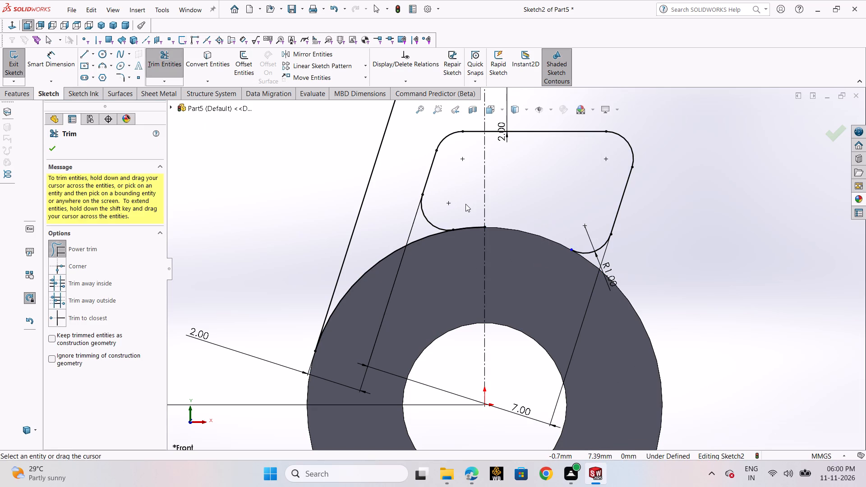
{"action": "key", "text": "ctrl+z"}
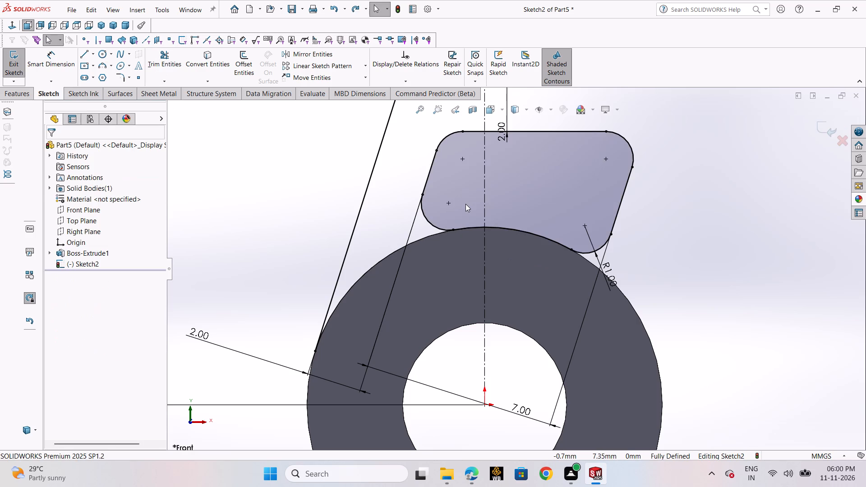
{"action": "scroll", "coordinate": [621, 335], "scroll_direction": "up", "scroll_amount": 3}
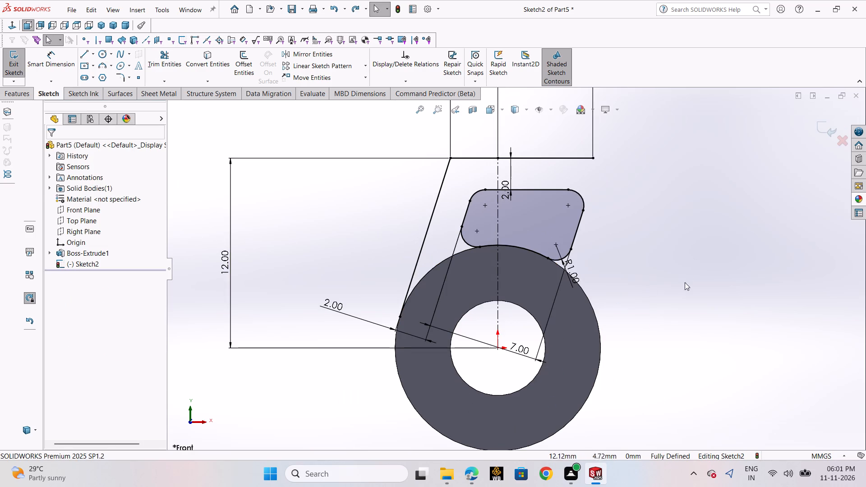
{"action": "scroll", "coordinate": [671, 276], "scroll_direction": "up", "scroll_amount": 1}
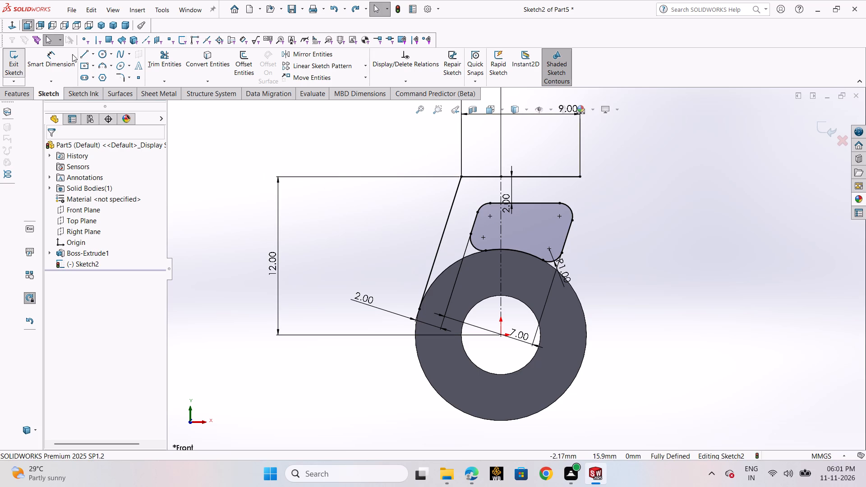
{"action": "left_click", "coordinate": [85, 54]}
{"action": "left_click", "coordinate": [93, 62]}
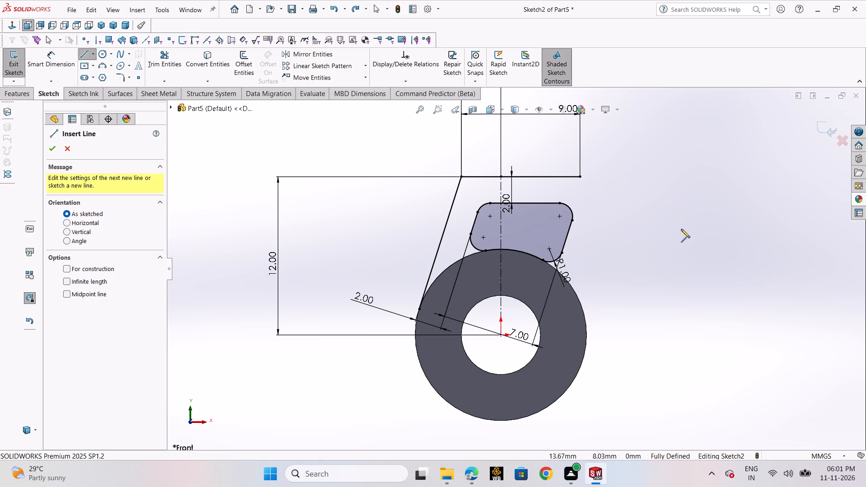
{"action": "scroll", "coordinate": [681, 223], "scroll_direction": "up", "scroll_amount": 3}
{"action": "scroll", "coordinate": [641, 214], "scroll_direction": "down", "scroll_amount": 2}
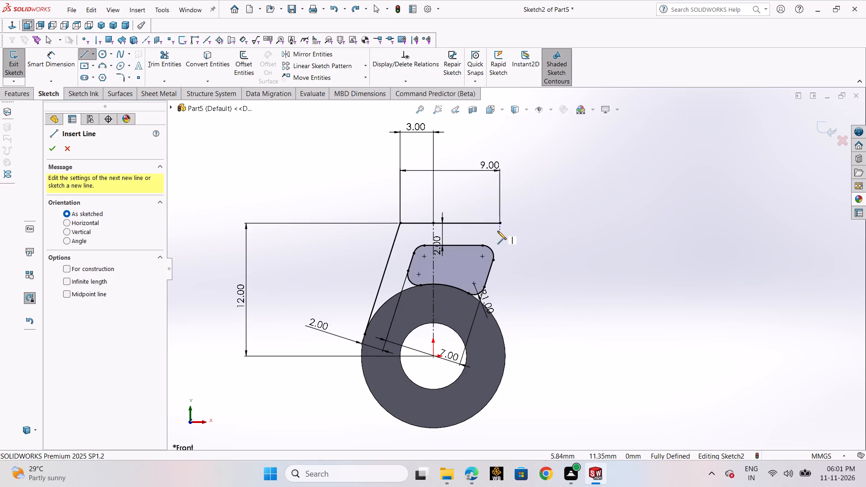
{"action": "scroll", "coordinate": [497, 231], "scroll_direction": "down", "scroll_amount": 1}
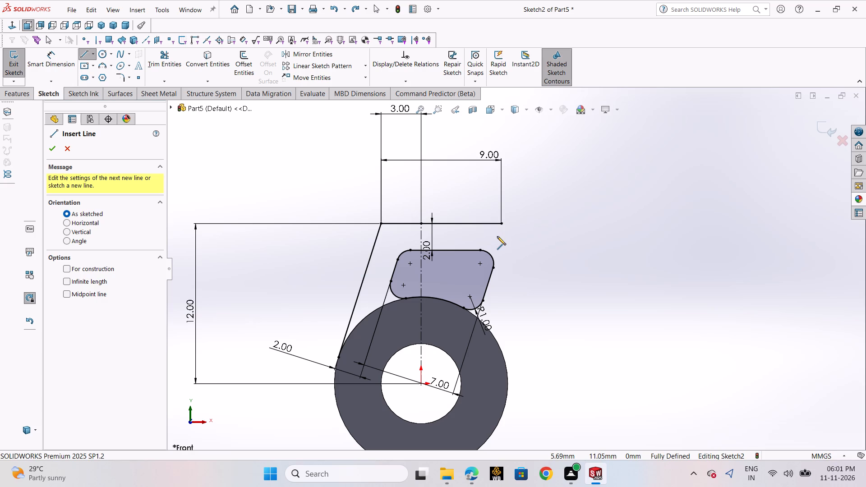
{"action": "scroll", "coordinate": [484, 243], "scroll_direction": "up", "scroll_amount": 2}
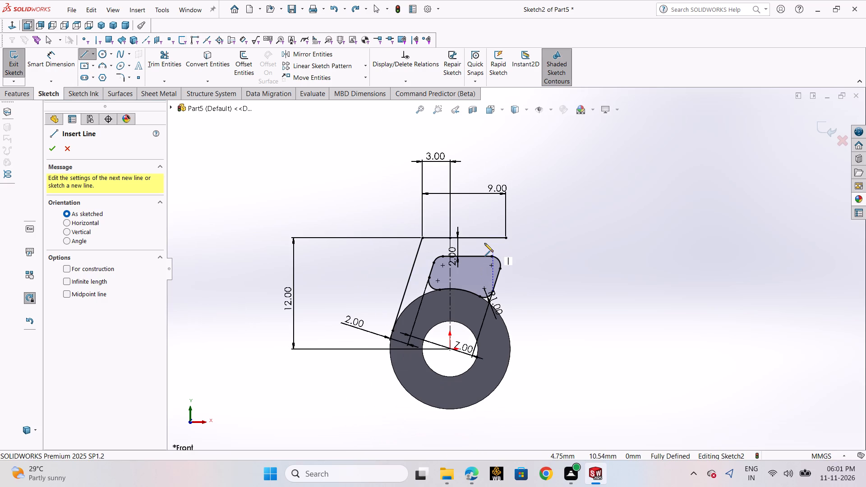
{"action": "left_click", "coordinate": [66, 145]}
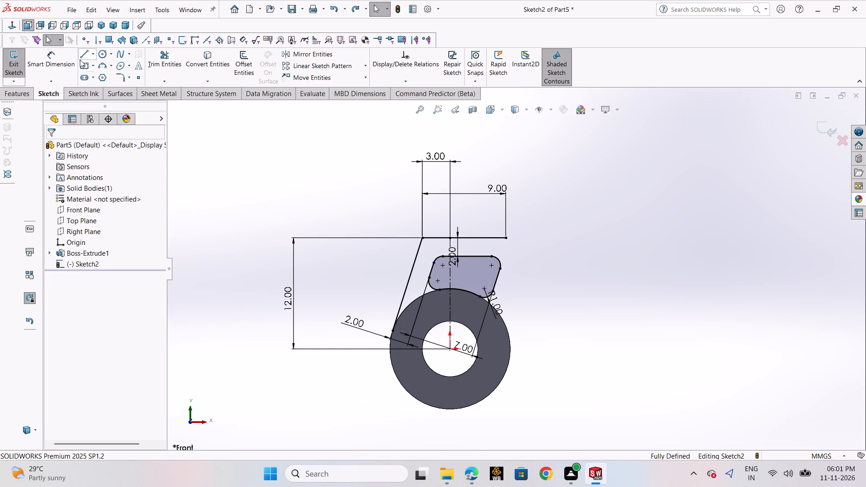
Draw a horizontal centerline 47 mm long from the origin at the ring's centre, away from the sloping outer line.
{"action": "left_click", "coordinate": [93, 55]}
{"action": "left_click", "coordinate": [97, 73]}
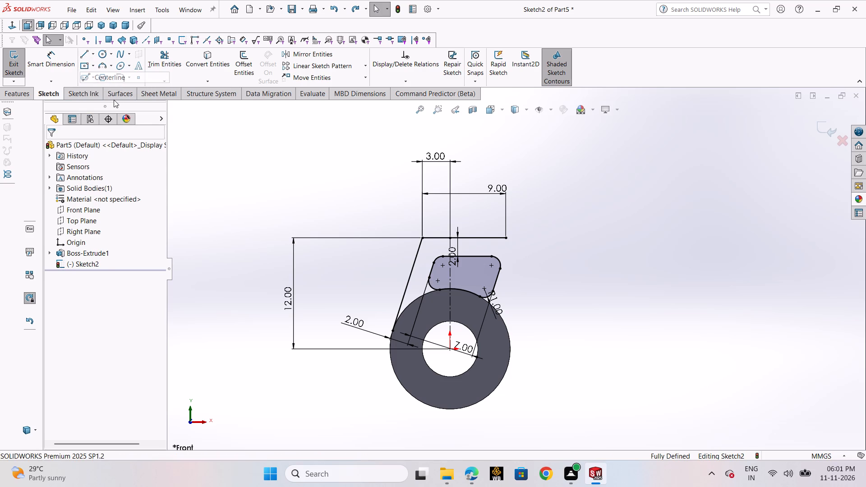
{"action": "left_click", "coordinate": [451, 349]}
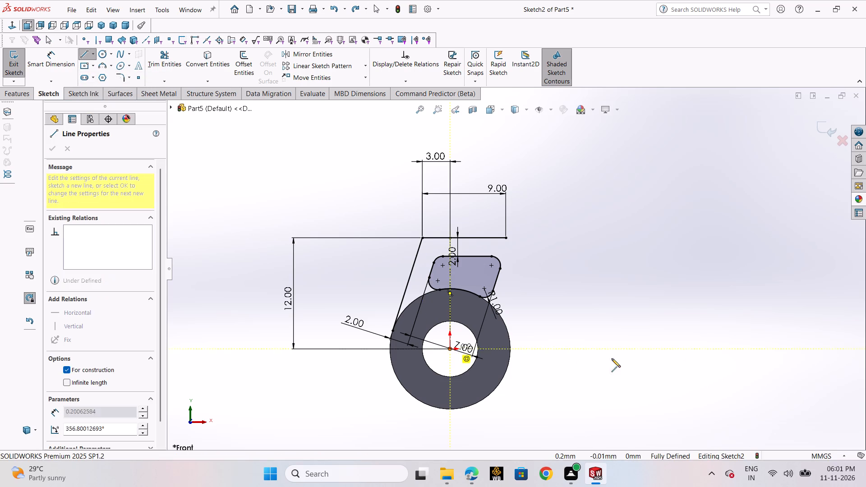
{"action": "left_click", "coordinate": [762, 348]}
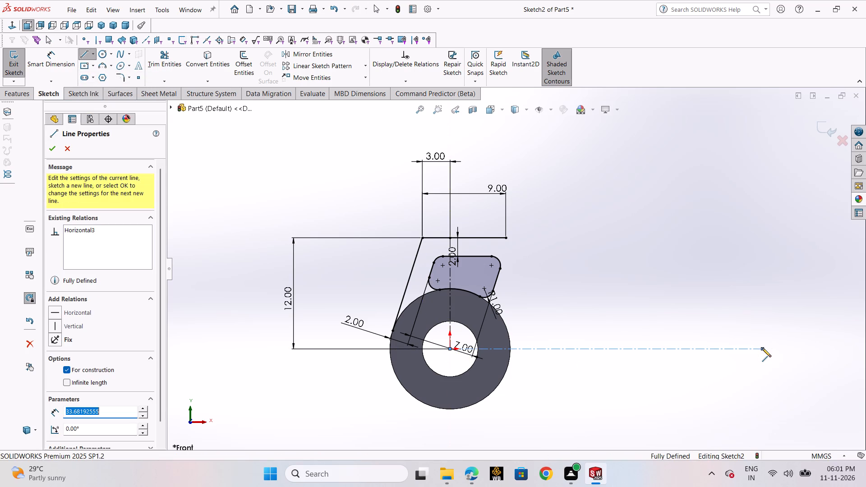
{"action": "type", "text": "47"}
{"action": "key", "text": "Return"}
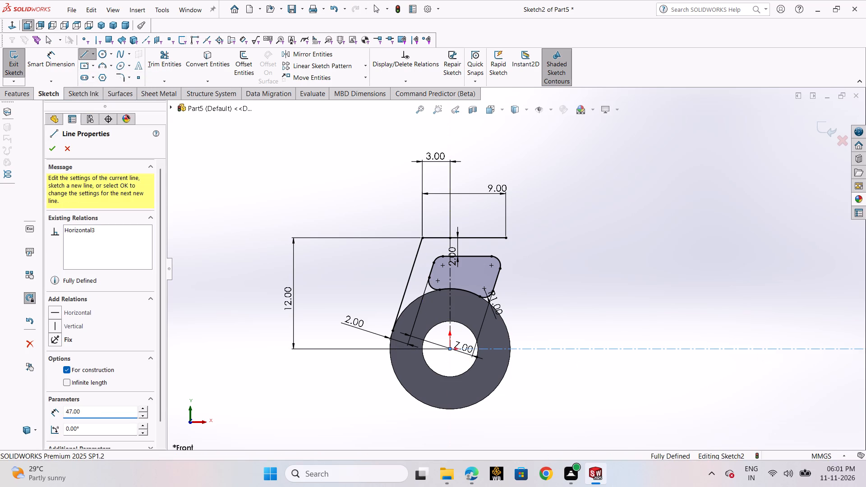
Draw a centerline about 25 mm long from the horizontal centerline's far end and make it vertical.
{"action": "left_click", "coordinate": [659, 301]}
{"action": "right_click", "coordinate": [659, 301]}
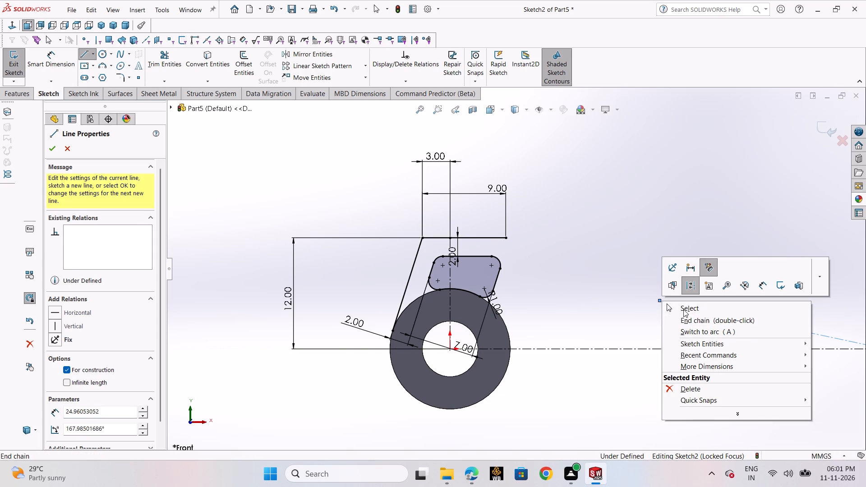
{"action": "left_click", "coordinate": [683, 309]}
{"action": "scroll", "coordinate": [743, 330], "scroll_direction": "up", "scroll_amount": 2}
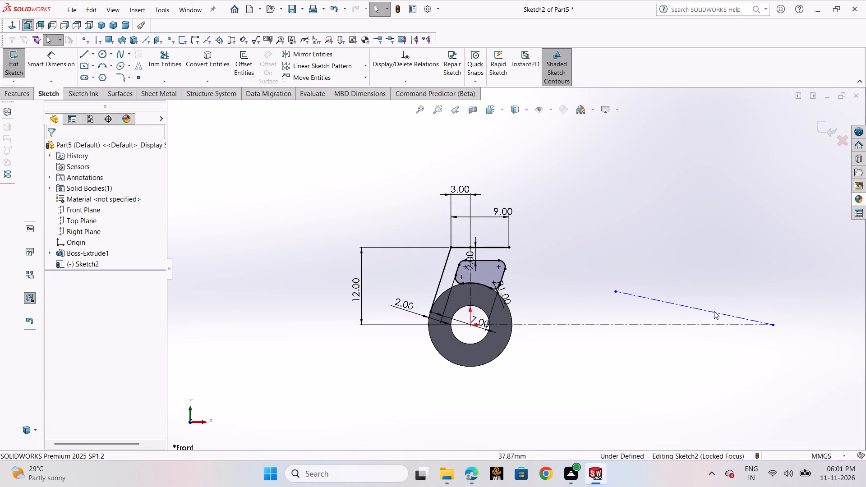
{"action": "left_click", "coordinate": [714, 311]}
{"action": "left_click", "coordinate": [708, 269]}
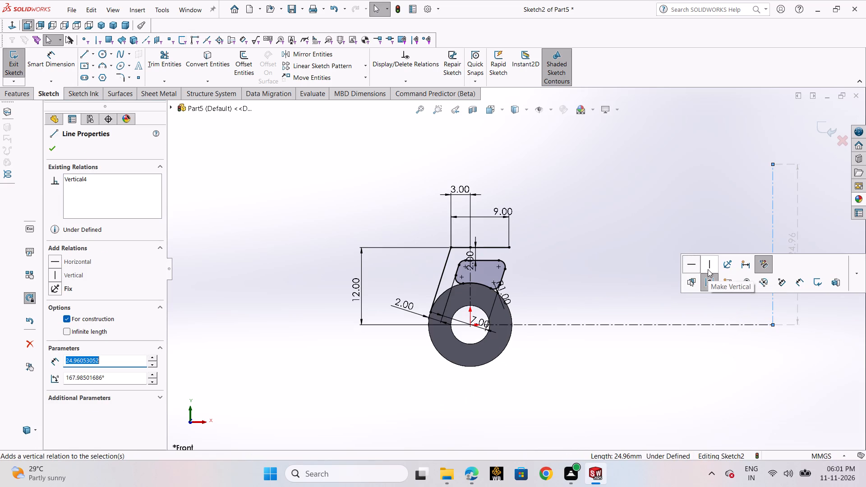
Dimension the vertical centerline's length as 17 mm.
{"action": "double_click", "coordinate": [790, 255]}
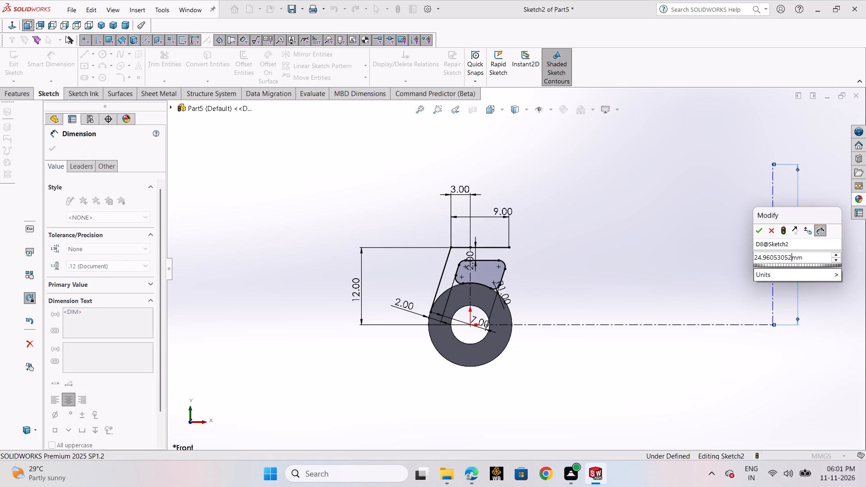
{"action": "type", "text": "17"}
{"action": "key", "text": "Return"}
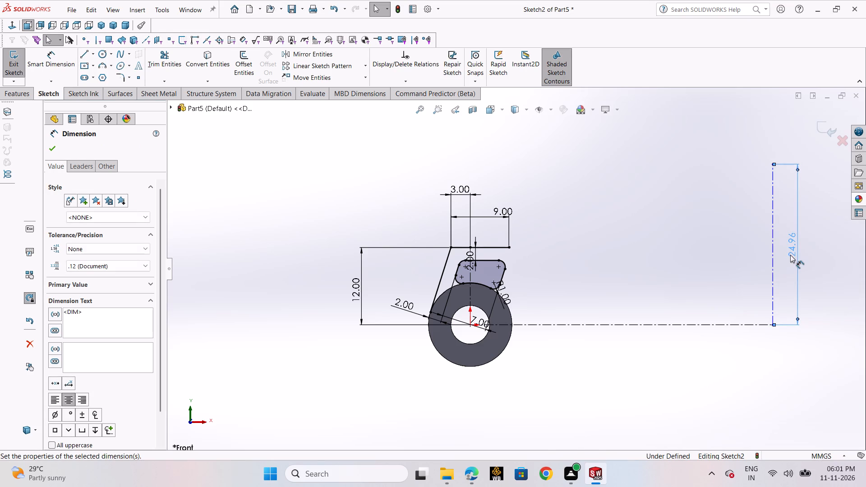
{"action": "double_click", "coordinate": [788, 252]}
{"action": "type", "text": "17"}
{"action": "key", "text": "Return"}
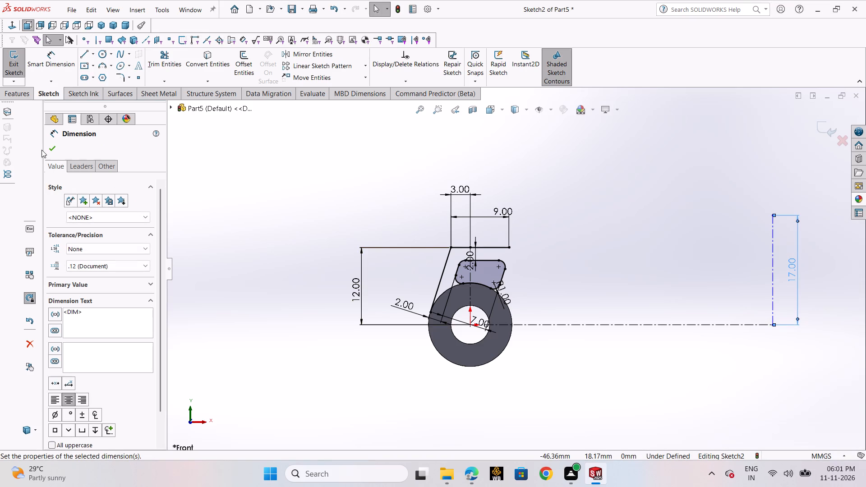
{"action": "left_click", "coordinate": [54, 149]}
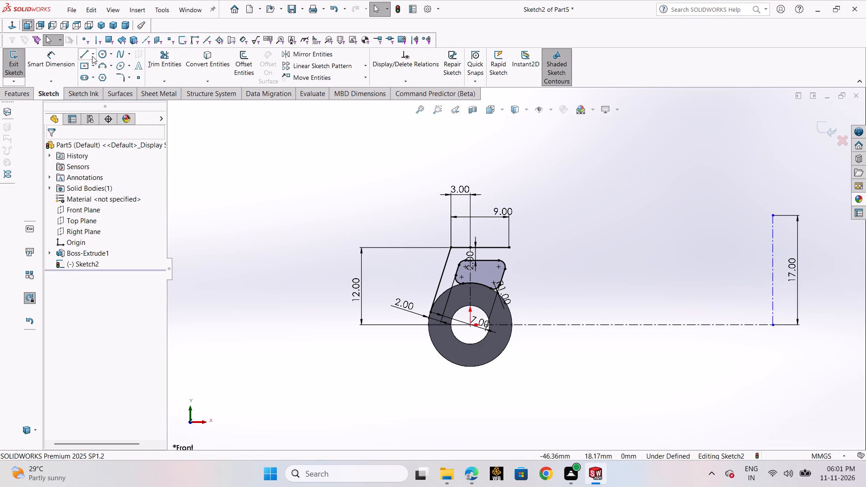
Draw a horizontal line about 31 mm long from the top of the 17 mm vertical centerline back toward the ring.
{"action": "left_click", "coordinate": [93, 56]}
{"action": "left_click", "coordinate": [94, 69]}
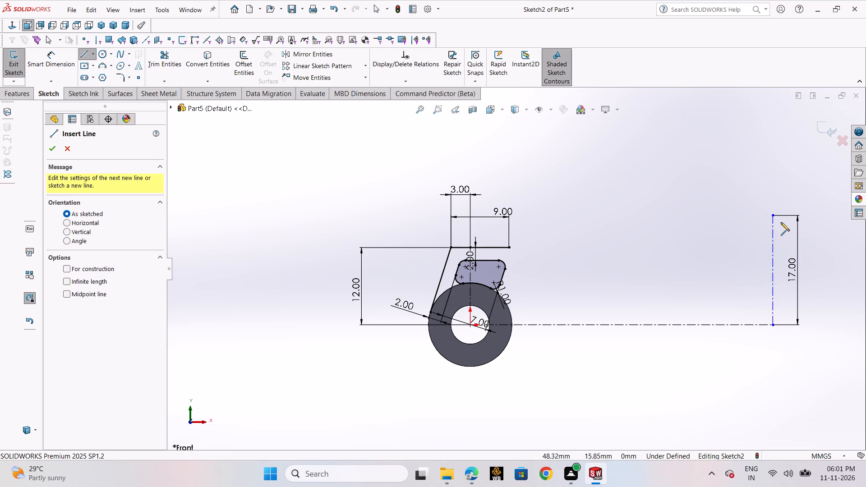
{"action": "left_click", "coordinate": [774, 217]}
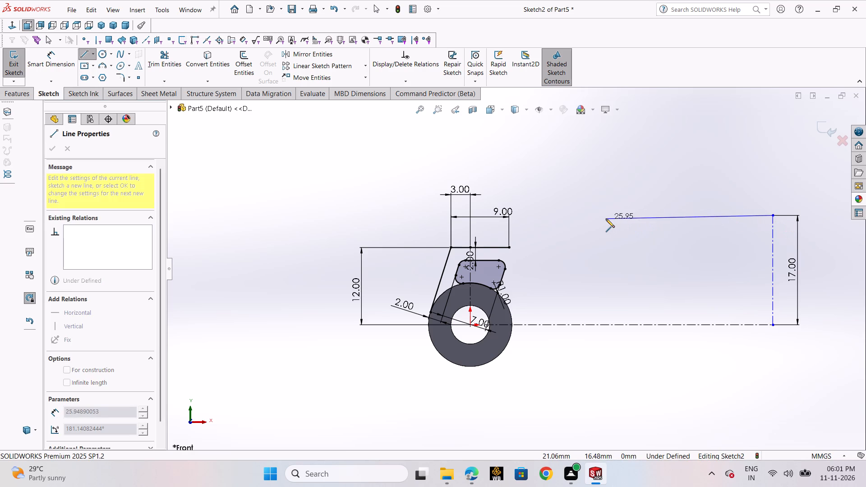
{"action": "left_click", "coordinate": [576, 215]}
{"action": "right_click", "coordinate": [576, 215]}
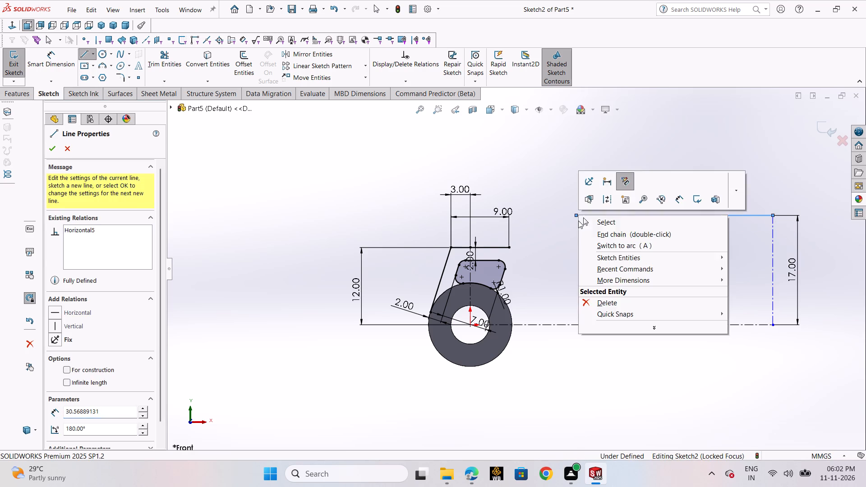
{"action": "left_click", "coordinate": [580, 221]}
Dimension the new line's free end 15 mm from the vertical centerline through the ring's centre.
{"action": "left_click", "coordinate": [45, 67]}
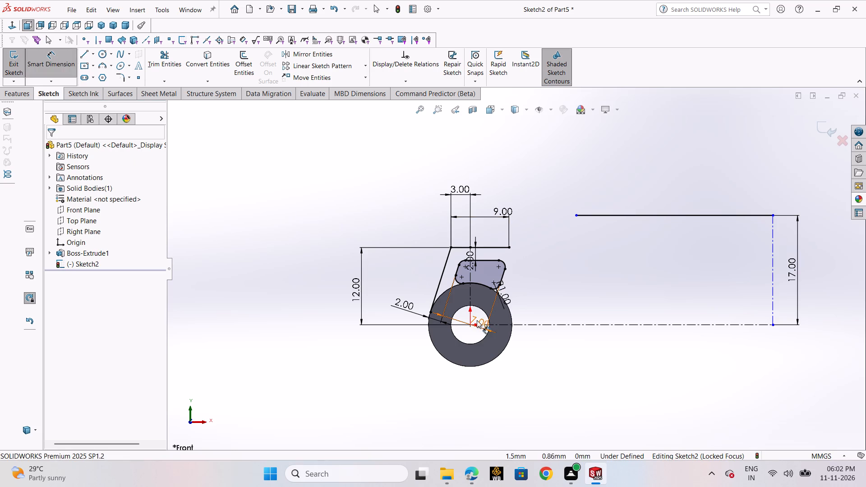
{"action": "scroll", "coordinate": [470, 325], "scroll_direction": "down", "scroll_amount": 2}
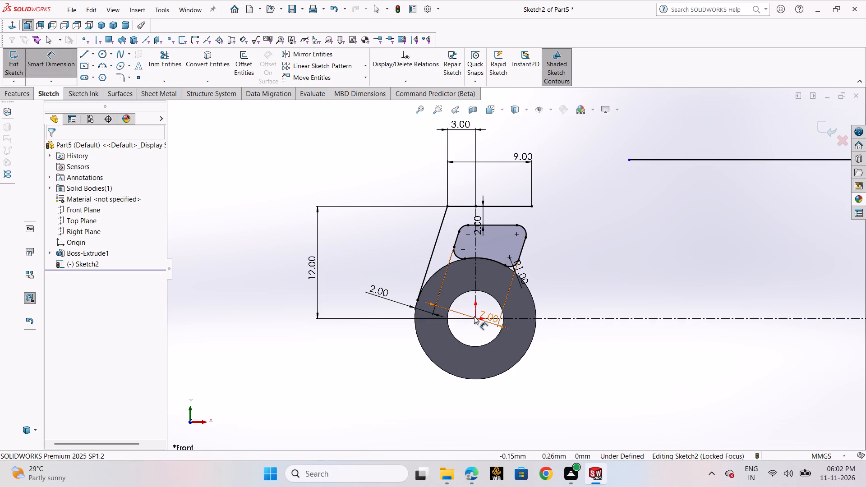
{"action": "left_click", "coordinate": [627, 159]}
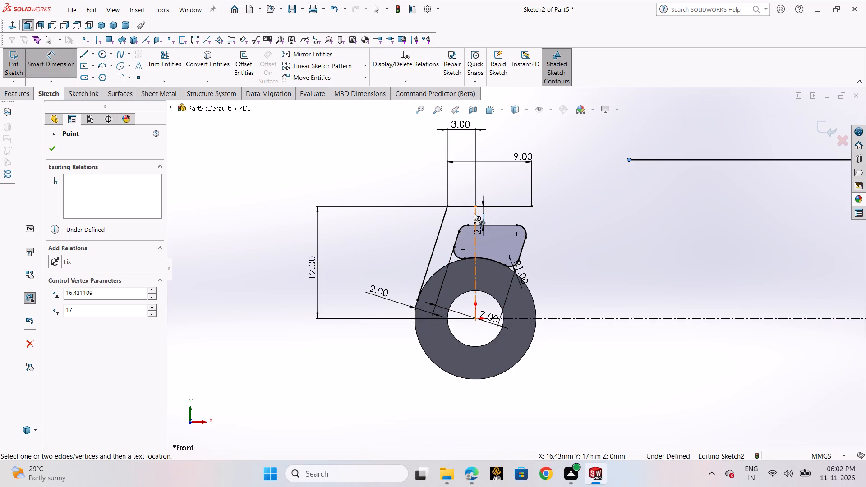
{"action": "left_click", "coordinate": [474, 213]}
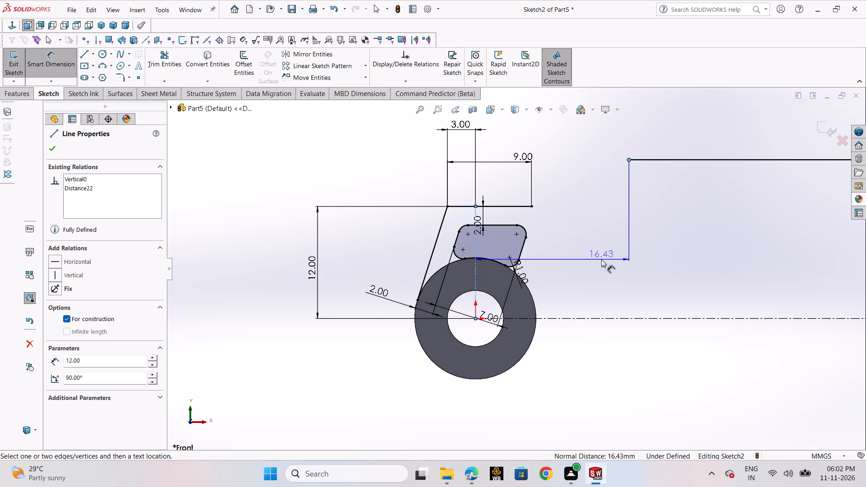
{"action": "left_click", "coordinate": [601, 259]}
{"action": "type", "text": "15"}
{"action": "key", "text": "Return"}
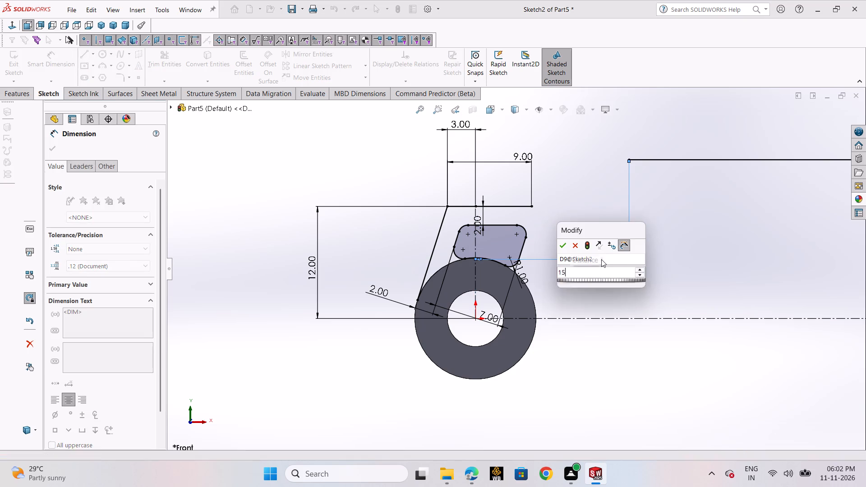
{"action": "left_click", "coordinate": [49, 154]}
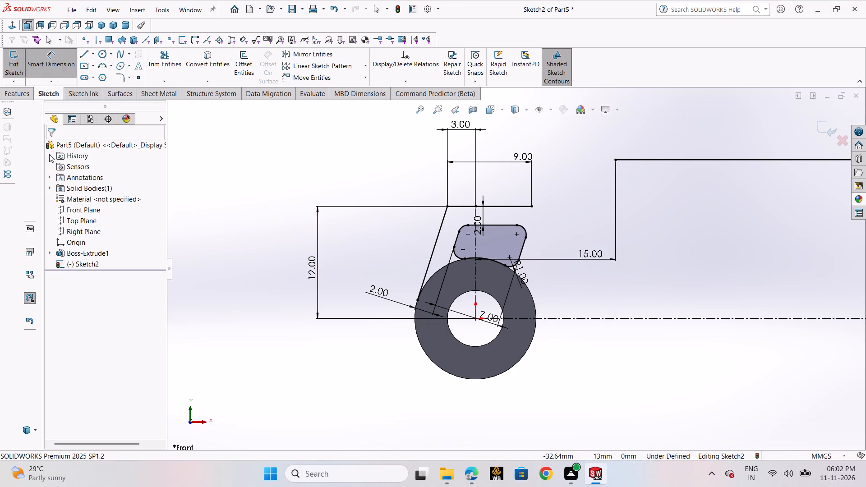
Draw a sloping line joining the open end of the 9 mm top line to the near end of the long horizontal line.
{"action": "left_click", "coordinate": [88, 55]}
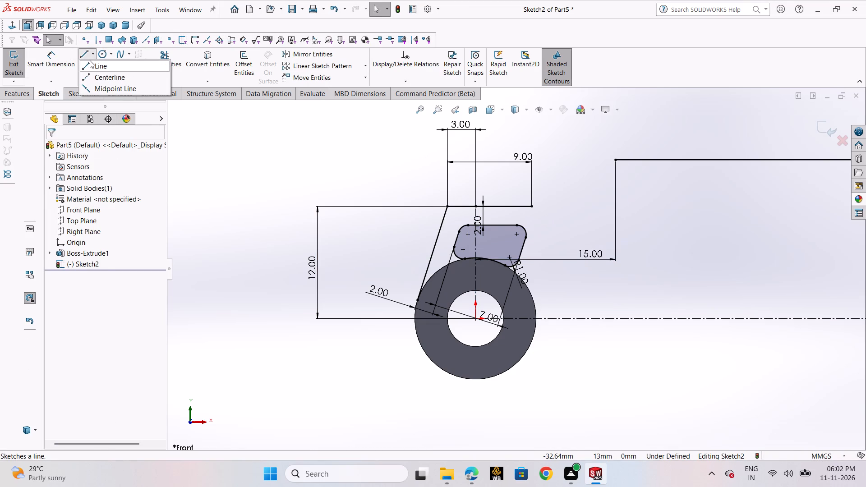
{"action": "left_click", "coordinate": [90, 60]}
{"action": "left_click", "coordinate": [534, 208]}
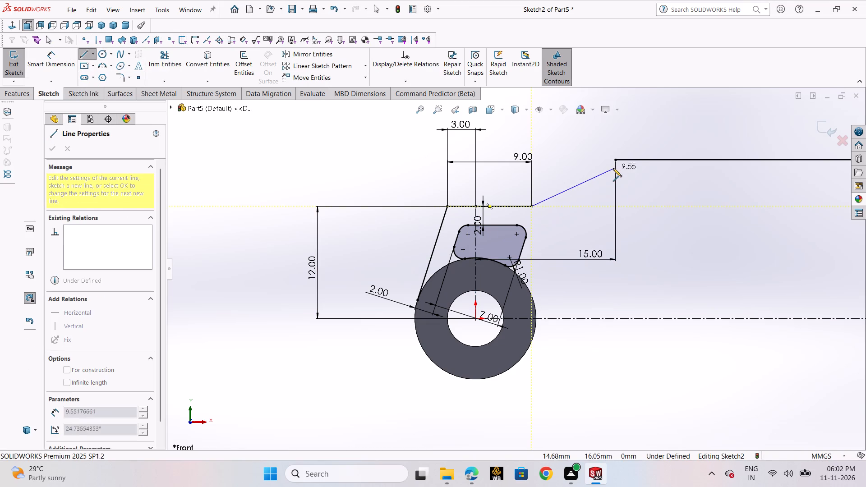
{"action": "left_click", "coordinate": [615, 161]}
{"action": "right_click", "coordinate": [615, 161]}
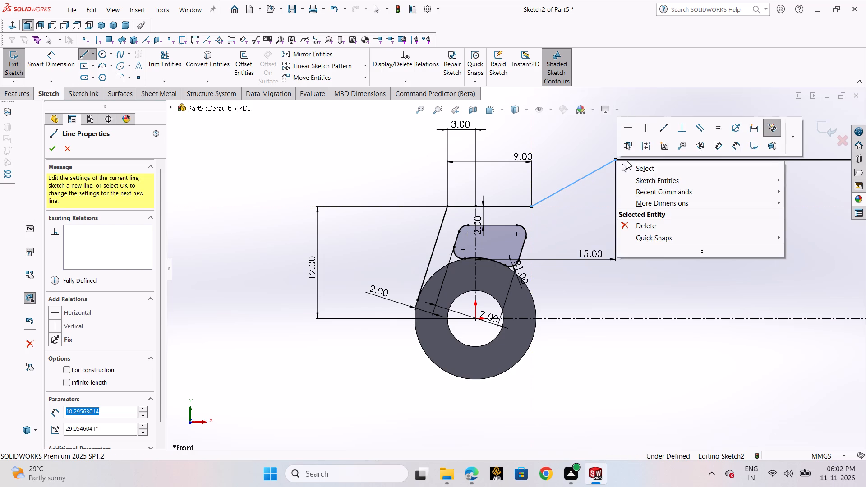
{"action": "left_click", "coordinate": [631, 167]}
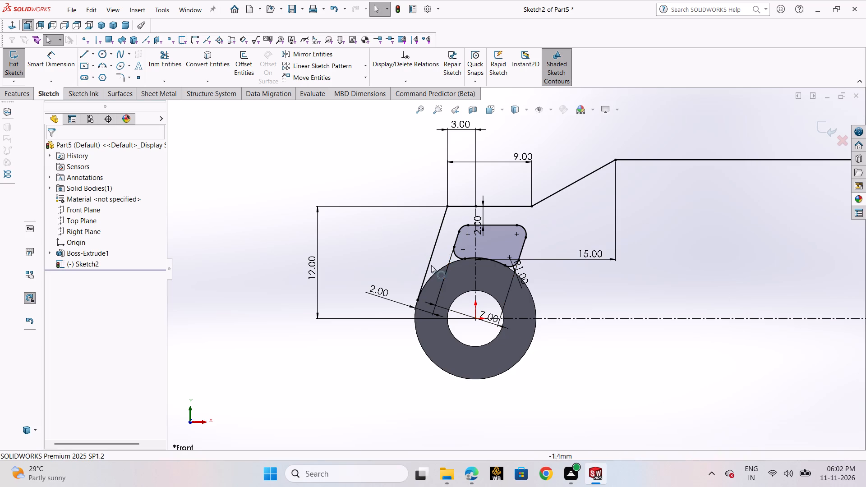
Draw a horizontal line about 84 mm long across the upper part of the ring and make it construction geometry.
{"action": "left_click", "coordinate": [85, 56]}
{"action": "left_click", "coordinate": [88, 63]}
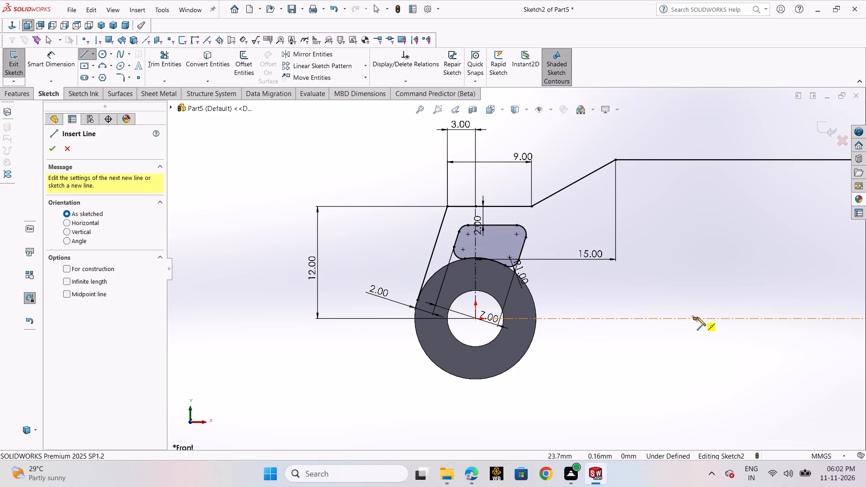
{"action": "scroll", "coordinate": [663, 277], "scroll_direction": "up", "scroll_amount": 4}
{"action": "left_click", "coordinate": [741, 273]}
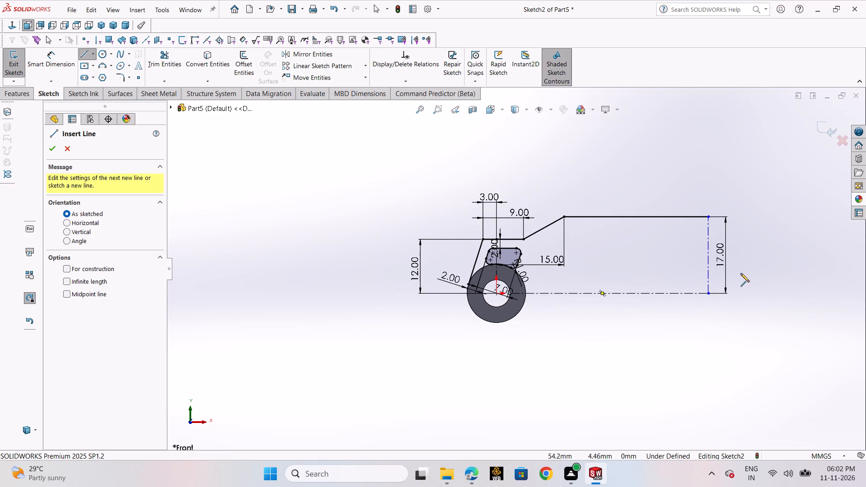
{"action": "left_click", "coordinate": [362, 274]}
{"action": "right_click", "coordinate": [362, 274]}
{"action": "left_click", "coordinate": [373, 279]}
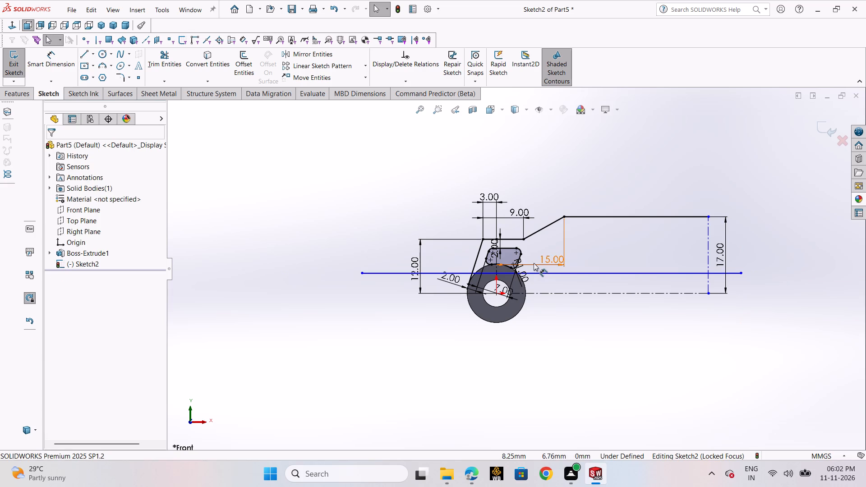
{"action": "left_click", "coordinate": [558, 274]}
{"action": "left_click", "coordinate": [610, 246]}
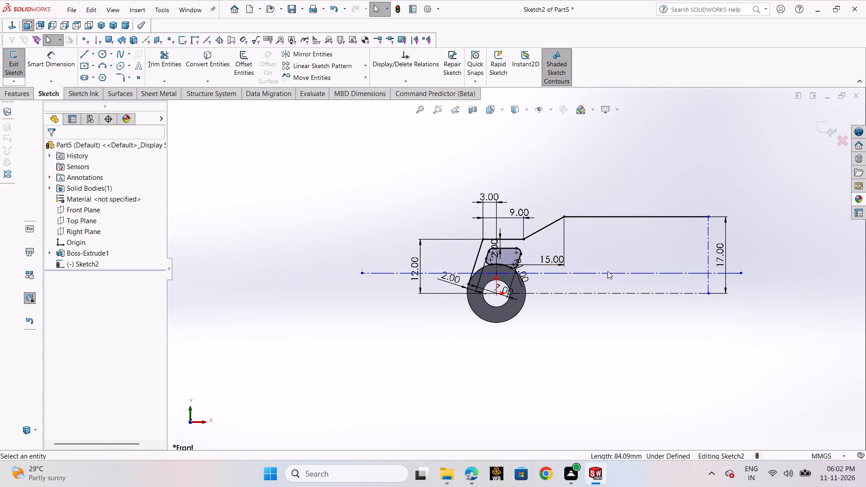
Dimension the new construction line 5 mm above the horizontal centerline through the origin.
{"action": "left_click", "coordinate": [59, 58]}
{"action": "left_click", "coordinate": [566, 294]}
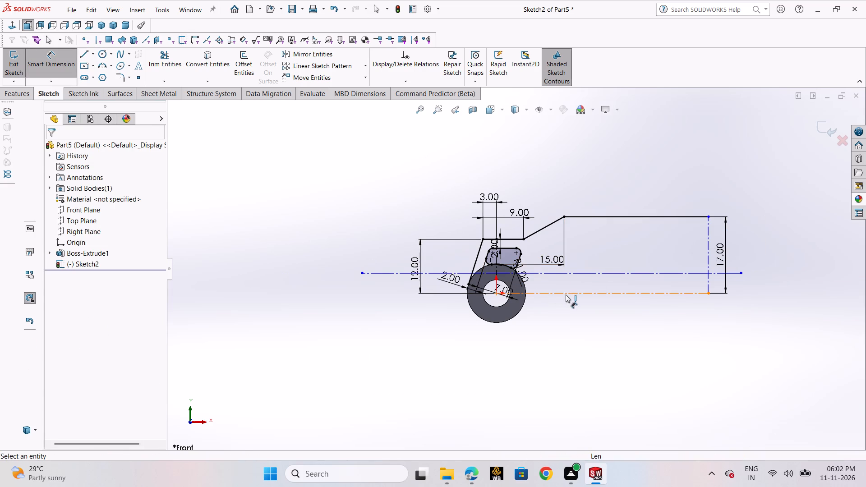
{"action": "left_click", "coordinate": [576, 273]}
{"action": "left_click", "coordinate": [802, 283]}
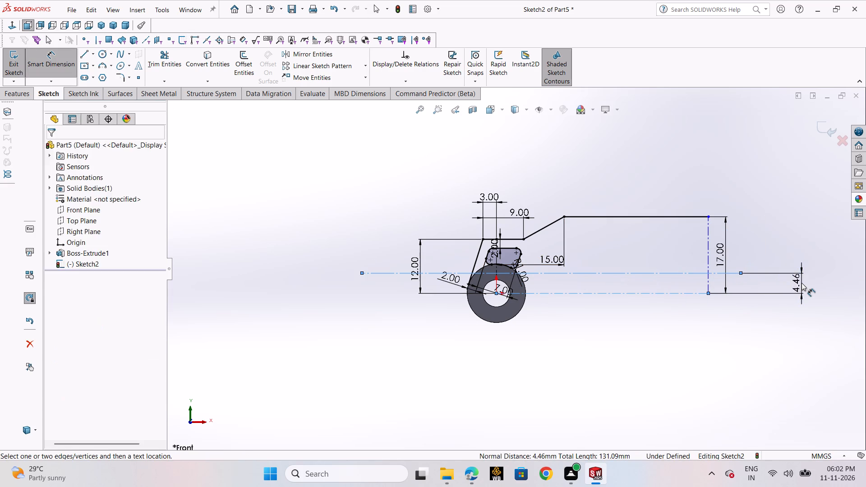
{"action": "key", "text": "5"}
{"action": "key", "text": "Return"}
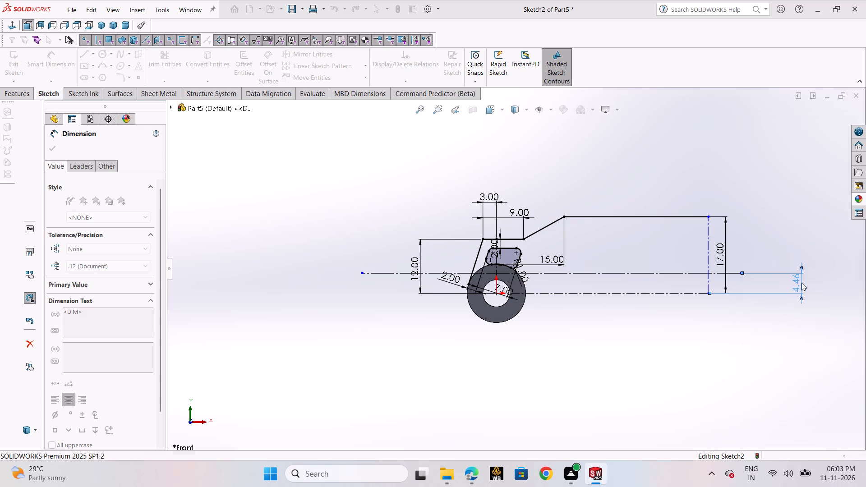
{"action": "left_click", "coordinate": [48, 150]}
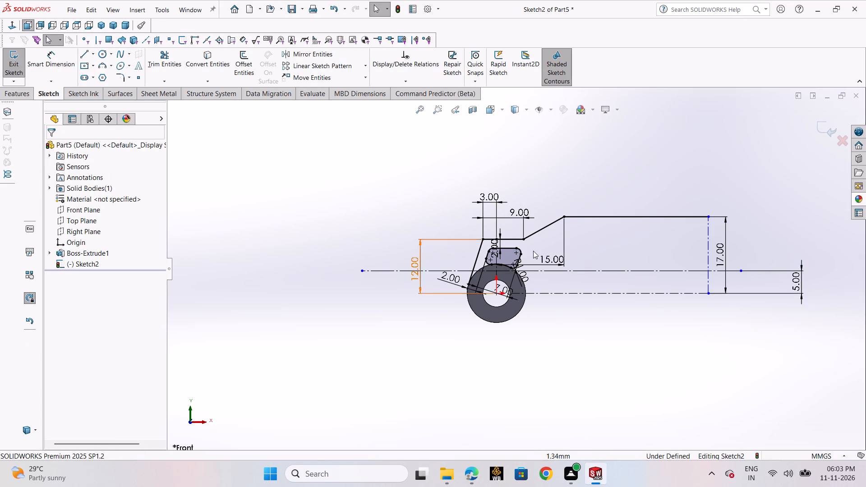
Draw a vertical line about 3.7 mm long just outside the ring, ending on the upper horizontal construction line.
{"action": "scroll", "coordinate": [643, 295], "scroll_direction": "down", "scroll_amount": 2}
{"action": "scroll", "coordinate": [584, 256], "scroll_direction": "up", "scroll_amount": 2}
{"action": "scroll", "coordinate": [582, 254], "scroll_direction": "down", "scroll_amount": 4}
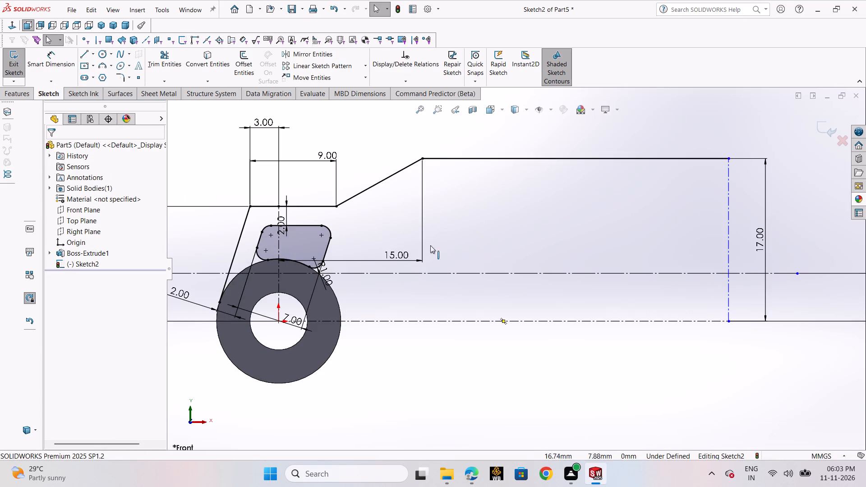
{"action": "scroll", "coordinate": [371, 254], "scroll_direction": "up", "scroll_amount": 2}
{"action": "scroll", "coordinate": [378, 248], "scroll_direction": "down", "scroll_amount": 1}
{"action": "scroll", "coordinate": [419, 250], "scroll_direction": "down", "scroll_amount": 2}
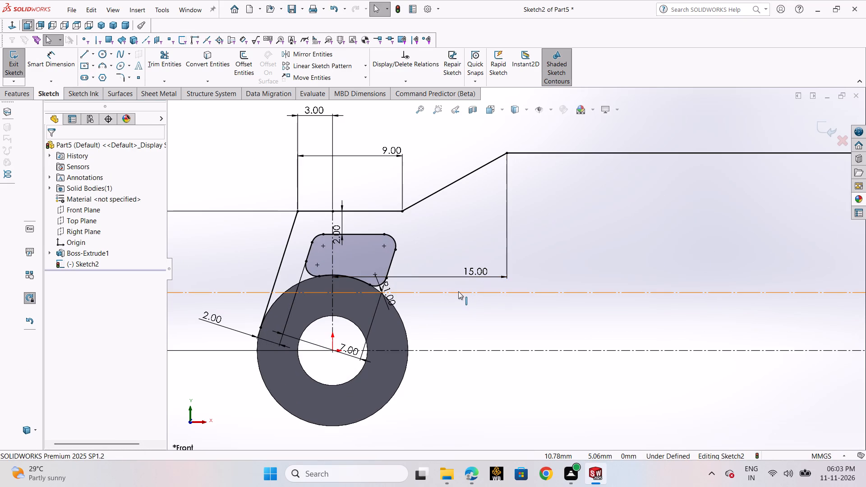
{"action": "left_click", "coordinate": [87, 52]}
{"action": "left_click", "coordinate": [94, 67]}
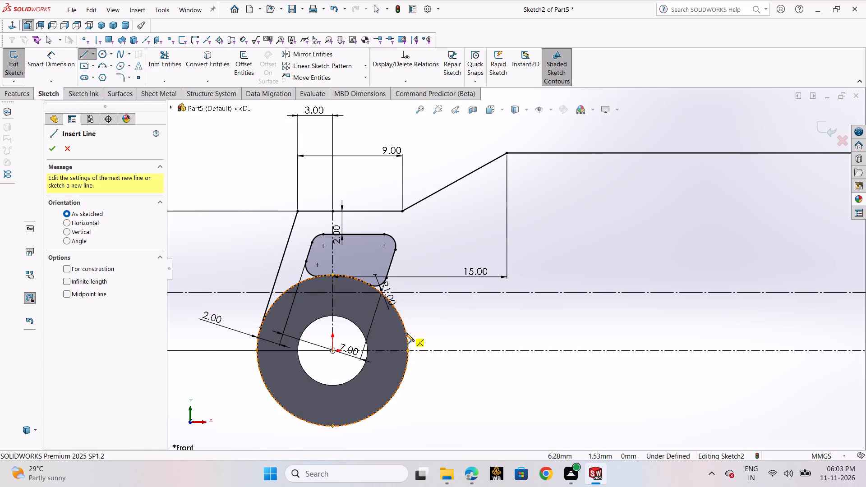
{"action": "left_click", "coordinate": [424, 335]}
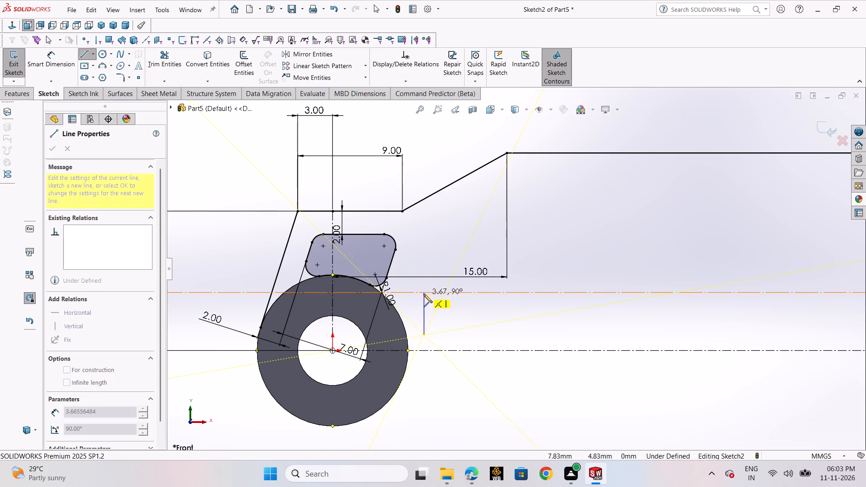
{"action": "left_click", "coordinate": [424, 293]}
{"action": "right_click", "coordinate": [424, 293]}
{"action": "left_click", "coordinate": [441, 299]}
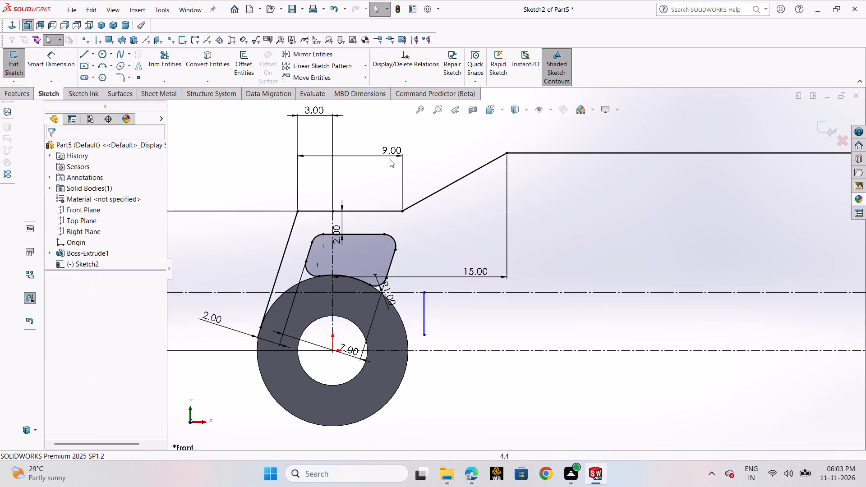
Add a tangent relation between the short vertical line and the ring's outer edge.
{"action": "left_click", "coordinate": [406, 80]}
{"action": "left_click", "coordinate": [409, 101]}
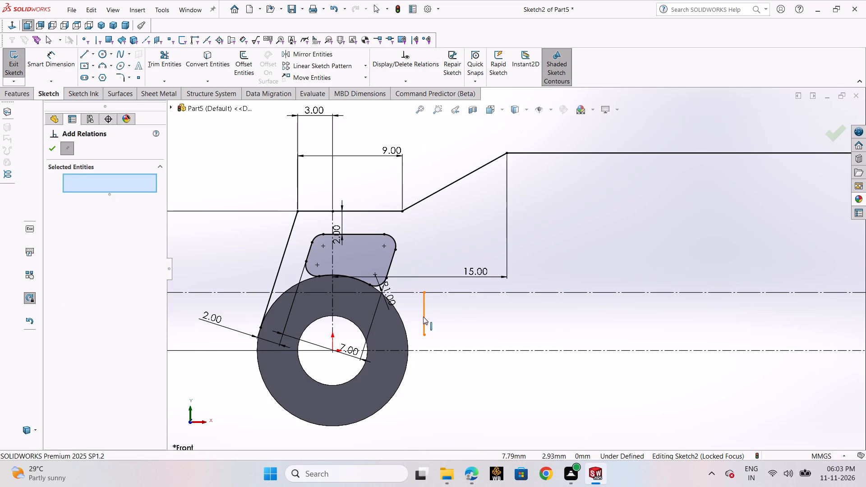
{"action": "left_click", "coordinate": [423, 317]}
{"action": "left_click", "coordinate": [407, 332]}
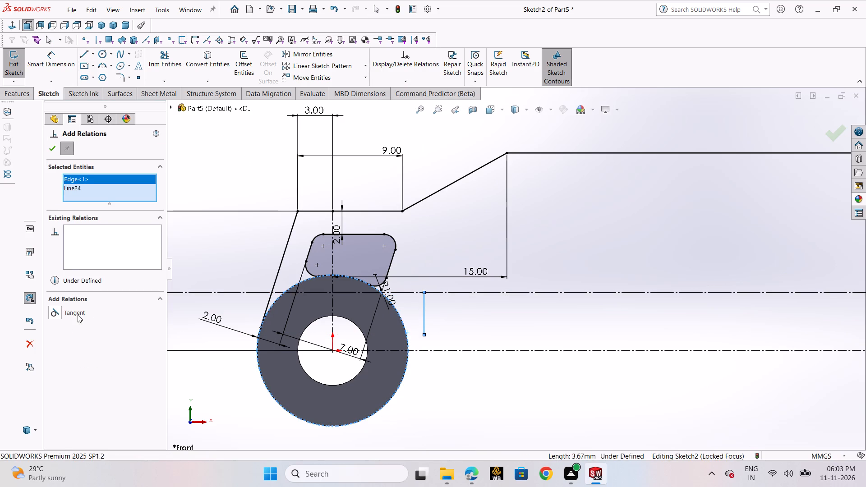
{"action": "left_click", "coordinate": [78, 315]}
{"action": "left_click", "coordinate": [57, 147]}
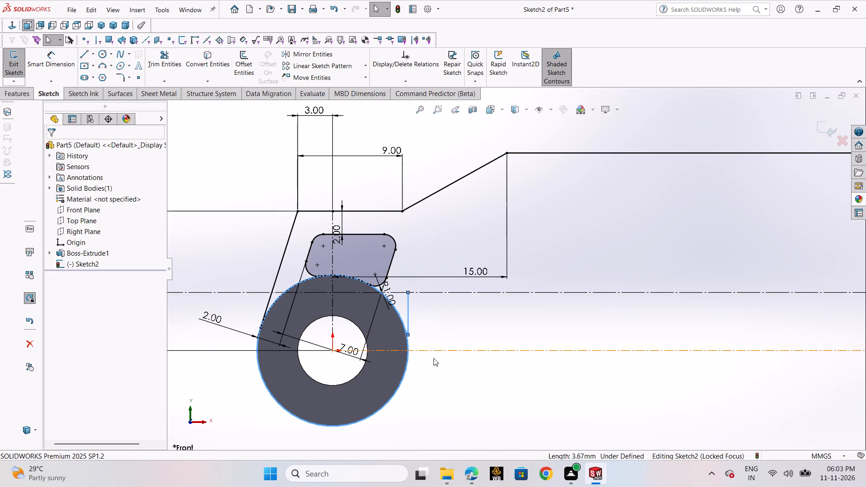
{"action": "left_click", "coordinate": [458, 390]}
{"action": "left_click", "coordinate": [444, 339]}
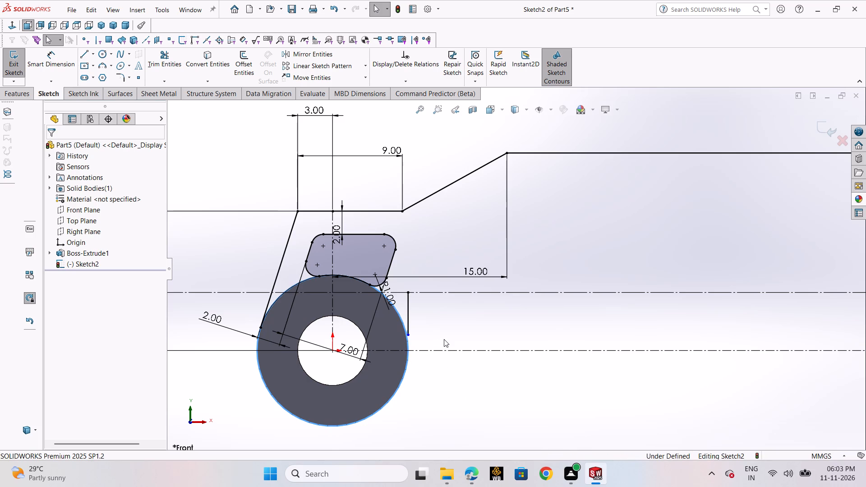
Draw a horizontal line about 13.5 mm long from the short vertical line's upper end, along the upper construction line away from the ring.
{"action": "scroll", "coordinate": [432, 307], "scroll_direction": "down", "scroll_amount": 1}
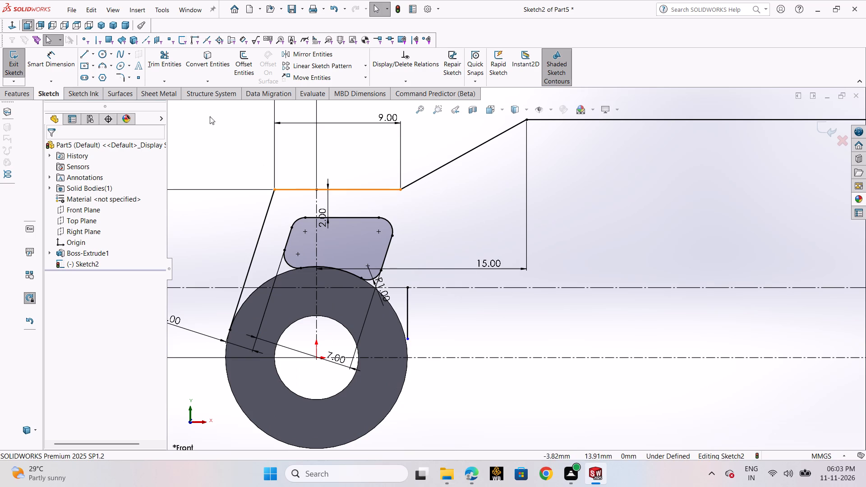
{"action": "left_click", "coordinate": [88, 55]}
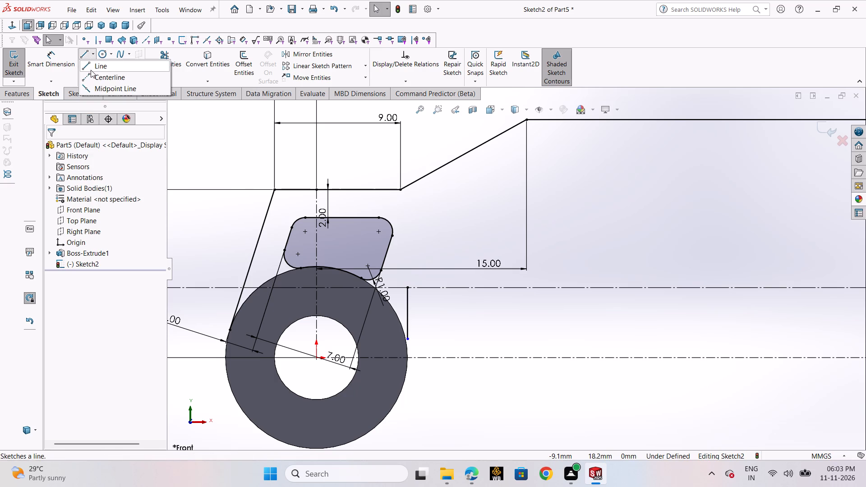
{"action": "left_click", "coordinate": [91, 70]}
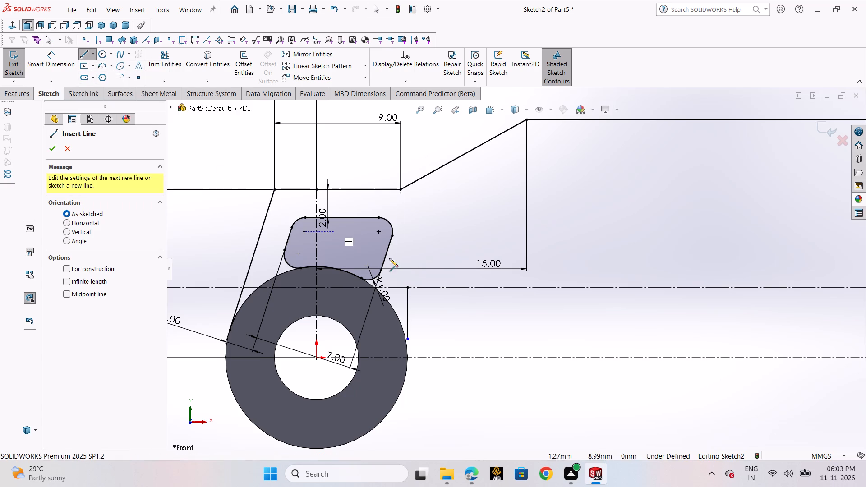
{"action": "left_click", "coordinate": [409, 290]}
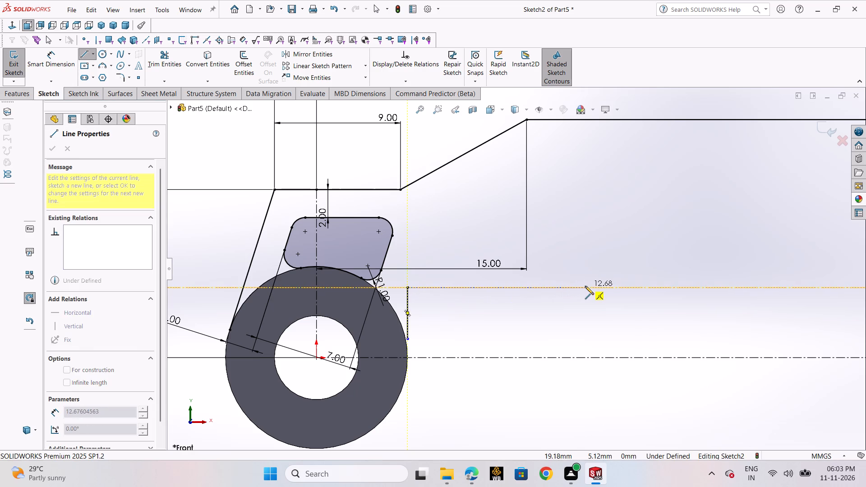
{"action": "left_click", "coordinate": [596, 289]}
{"action": "right_click", "coordinate": [596, 289]}
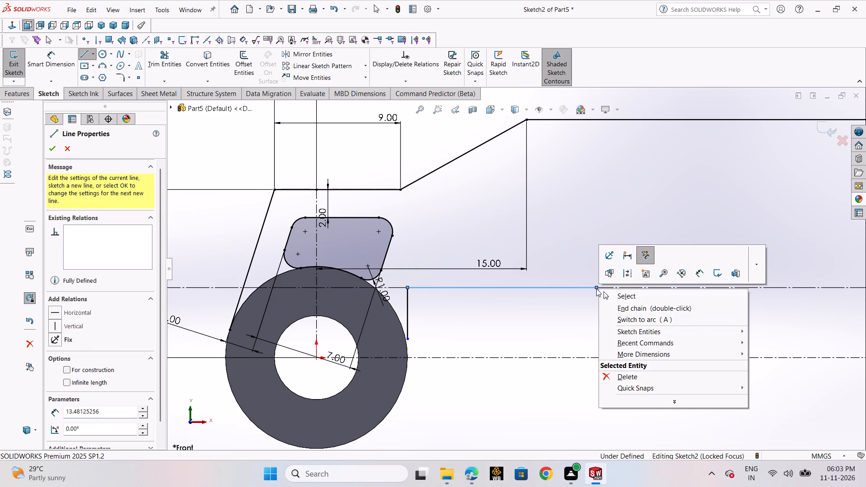
{"action": "left_click", "coordinate": [621, 294]}
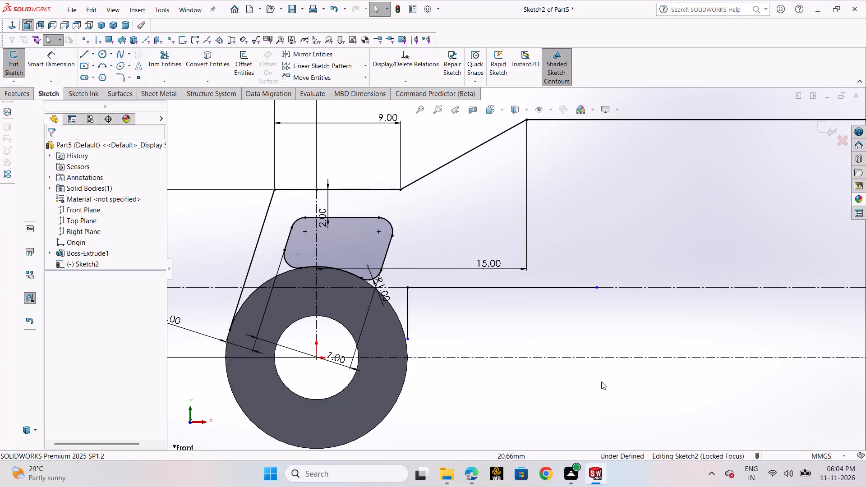
Delete the long horizontal outline segment that runs from the top of the slanted edge to the 17 mm vertical construction line.
{"action": "scroll", "coordinate": [649, 266], "scroll_direction": "up", "scroll_amount": 1}
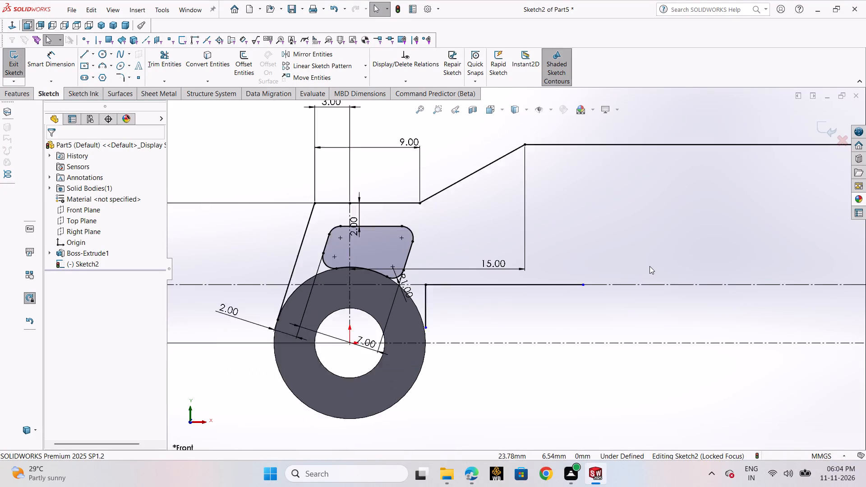
{"action": "scroll", "coordinate": [649, 266], "scroll_direction": "up", "scroll_amount": 4}
{"action": "scroll", "coordinate": [762, 264], "scroll_direction": "up", "scroll_amount": 2}
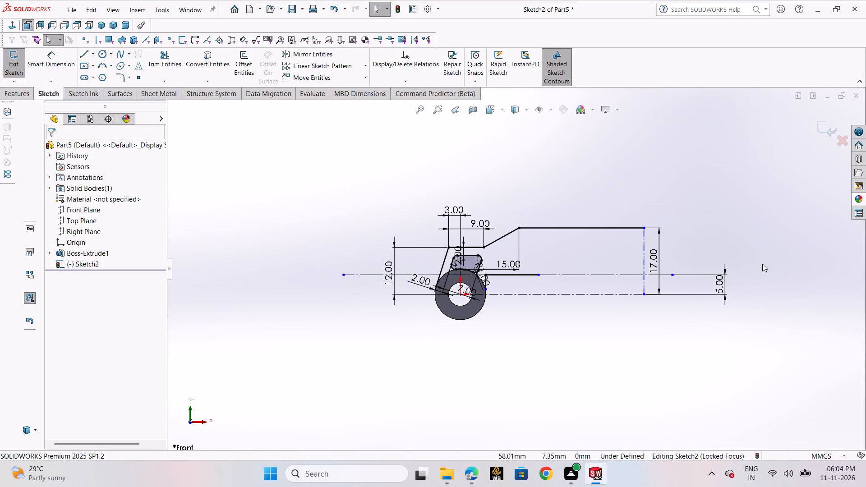
{"action": "scroll", "coordinate": [762, 264], "scroll_direction": "down", "scroll_amount": 1}
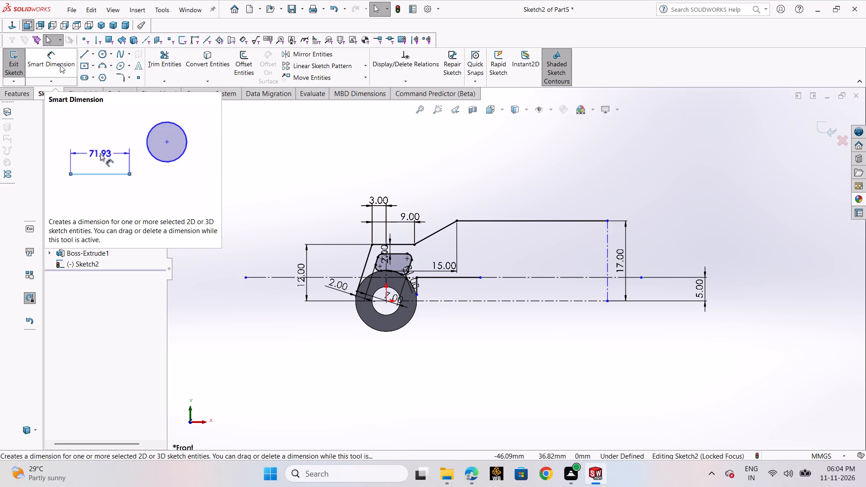
{"action": "left_click", "coordinate": [488, 222]}
{"action": "key", "text": "Delete"}
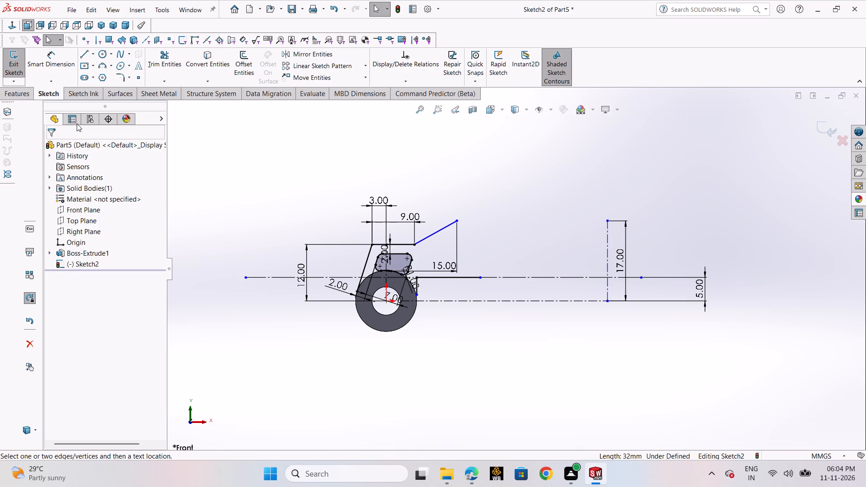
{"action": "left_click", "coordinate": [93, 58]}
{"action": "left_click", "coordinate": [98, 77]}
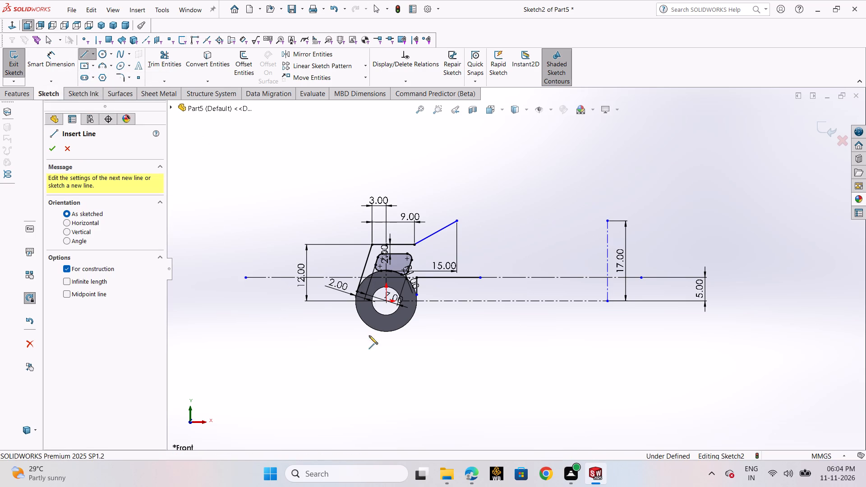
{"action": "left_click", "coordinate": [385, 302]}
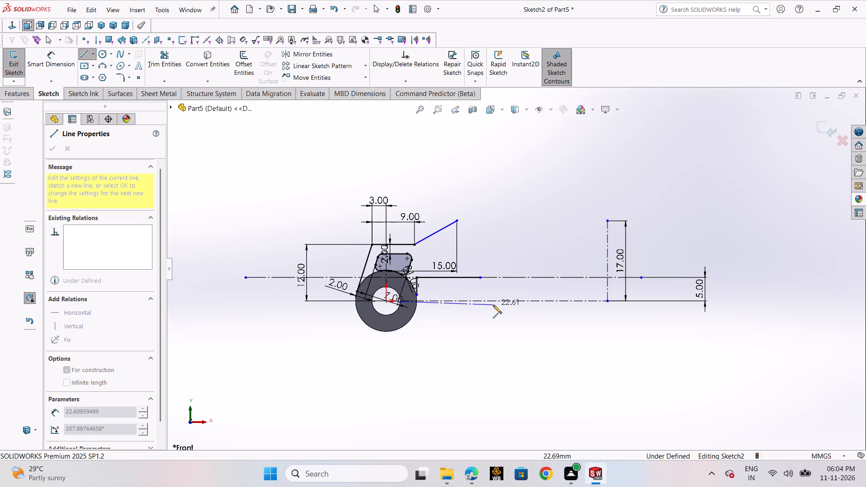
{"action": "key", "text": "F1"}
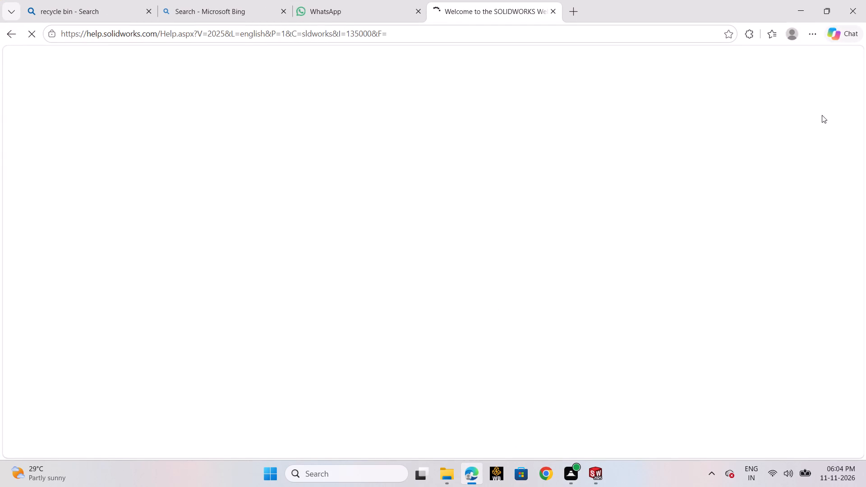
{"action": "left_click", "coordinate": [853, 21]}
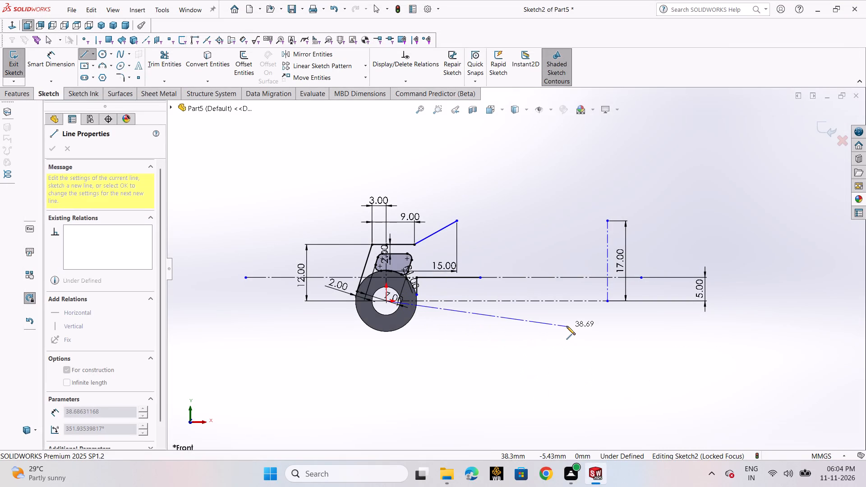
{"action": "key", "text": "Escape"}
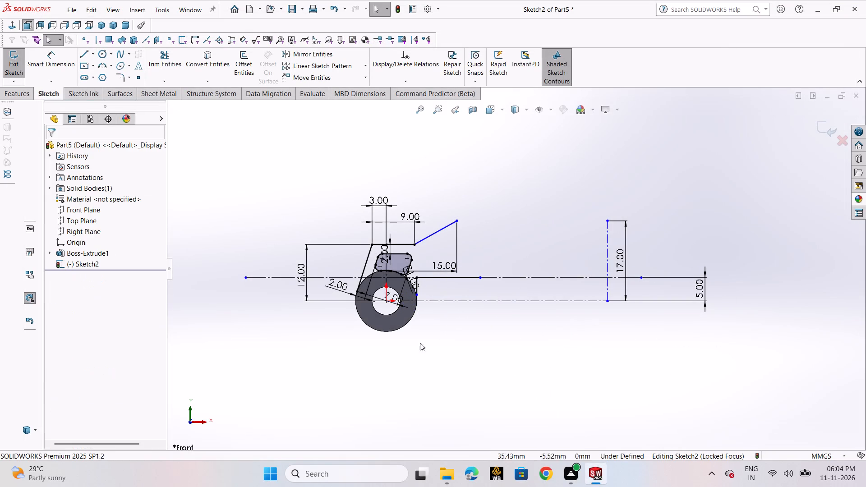
Draw a construction chain from the origin: straight down about 17 mm, 30 mm horizontally, then vertically up past the upper construction line.
{"action": "left_click", "coordinate": [94, 51]}
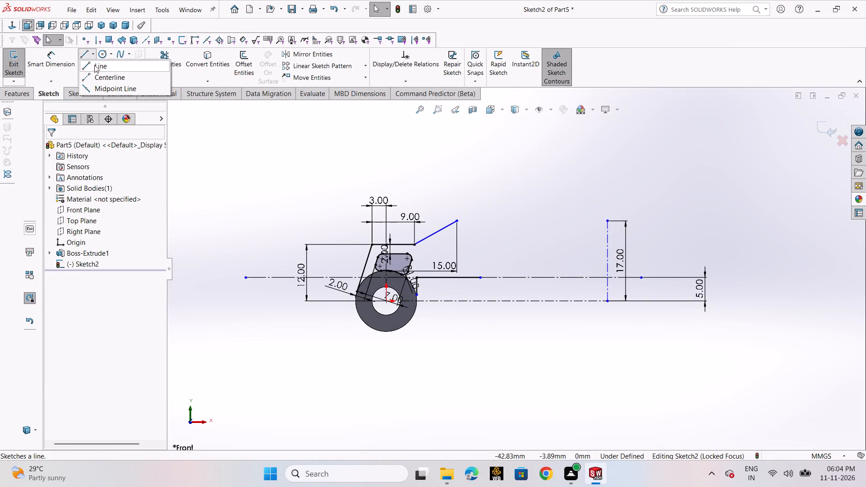
{"action": "left_click", "coordinate": [96, 72]}
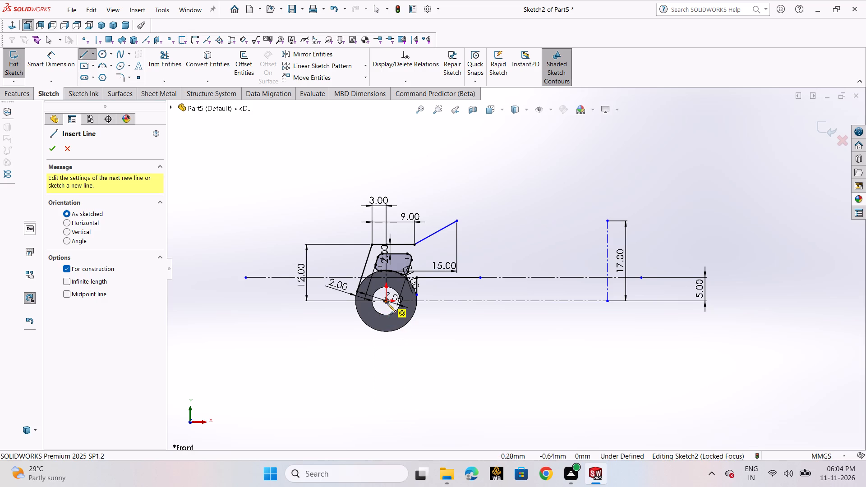
{"action": "left_click", "coordinate": [387, 301]}
{"action": "left_click", "coordinate": [387, 380]}
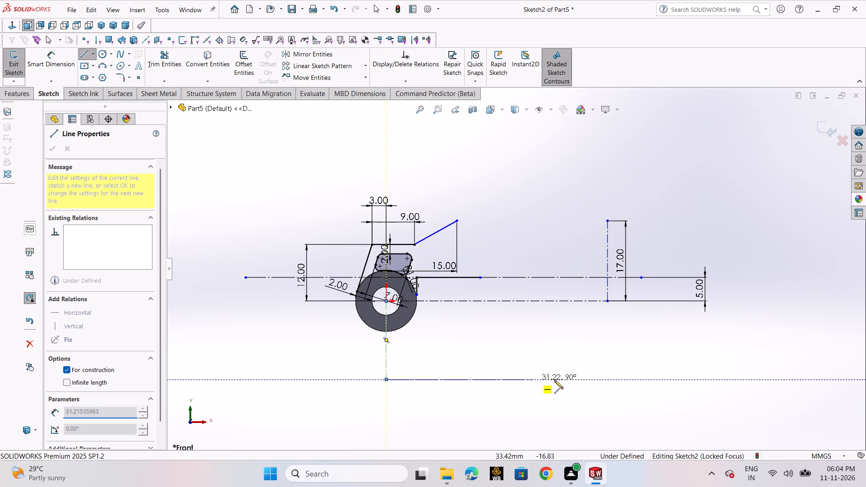
{"action": "left_click", "coordinate": [588, 377]}
{"action": "type", "text": "30"}
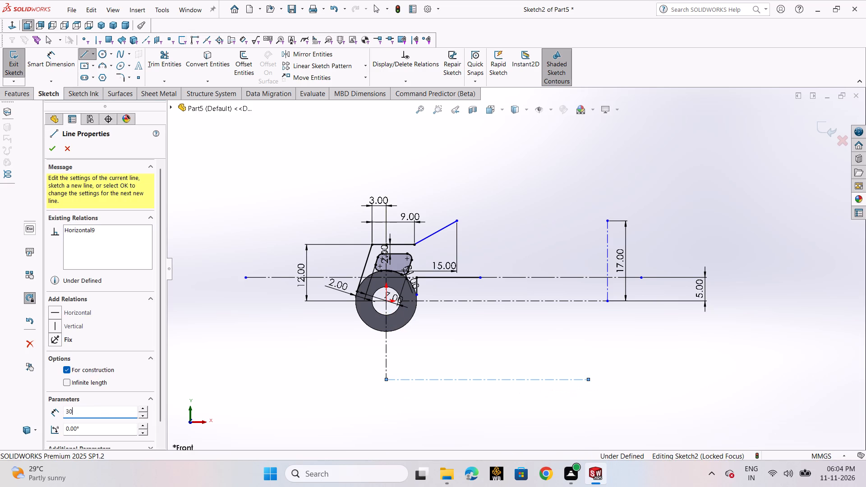
{"action": "key", "text": "Return"}
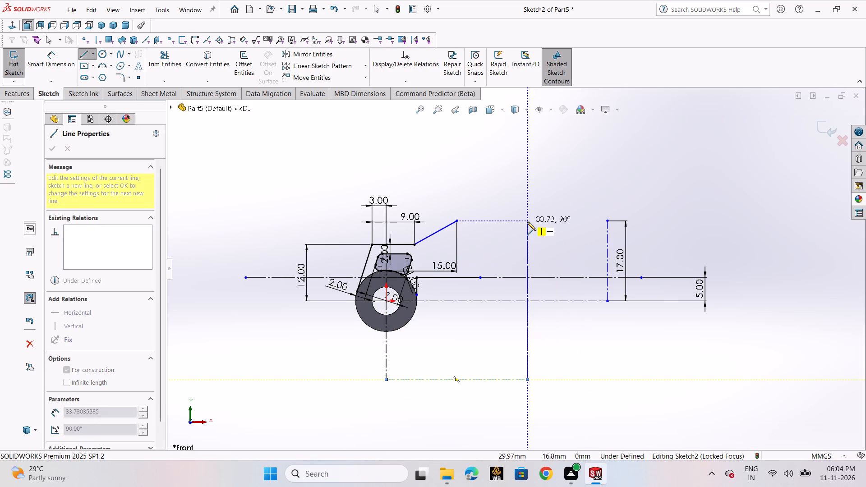
{"action": "left_click", "coordinate": [526, 213]}
{"action": "right_click", "coordinate": [526, 213]}
{"action": "left_click", "coordinate": [546, 221]}
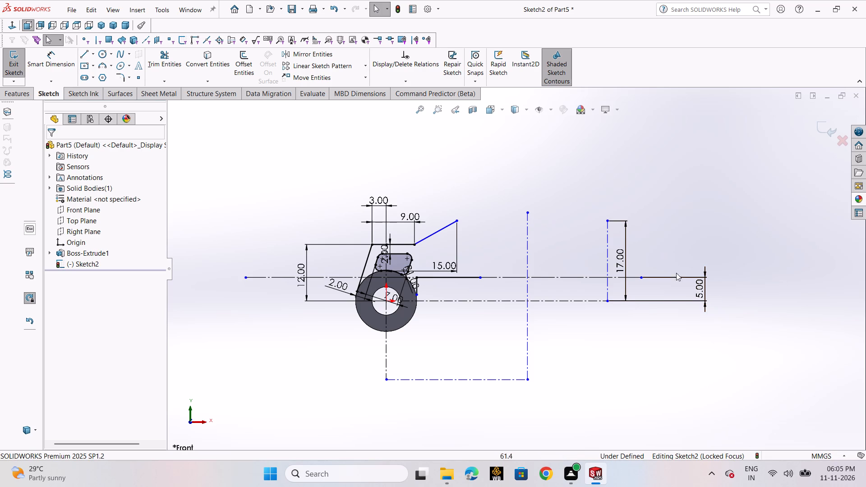
Draw a 5 mm vertical line from the far end of the horizontal centerline up to the upper construction line.
{"action": "left_click", "coordinate": [83, 54]}
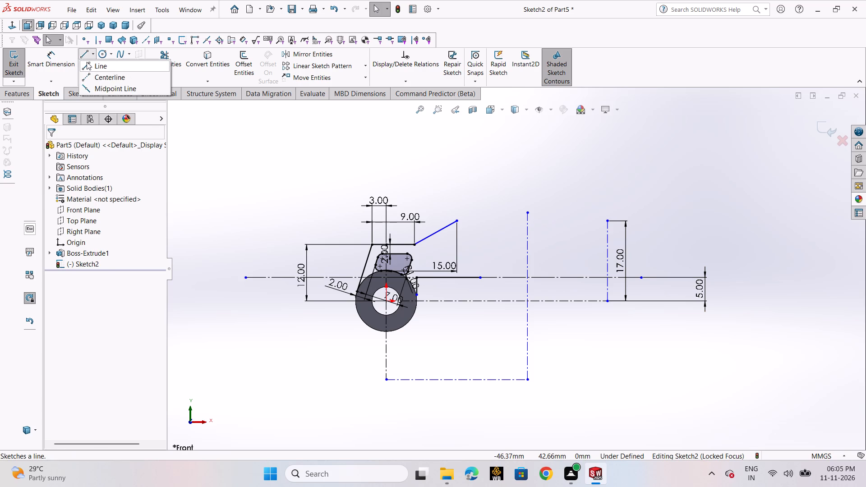
{"action": "left_click", "coordinate": [87, 62]}
{"action": "left_click", "coordinate": [606, 301]}
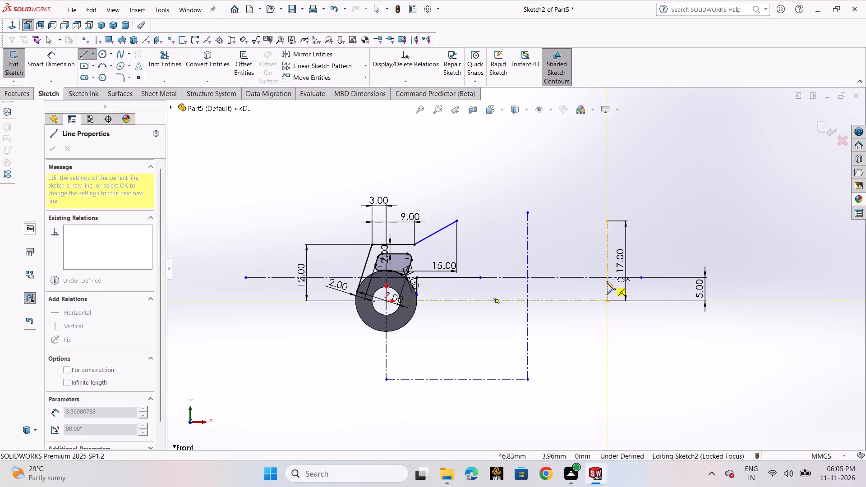
{"action": "left_click", "coordinate": [607, 277]}
{"action": "right_click", "coordinate": [607, 277]}
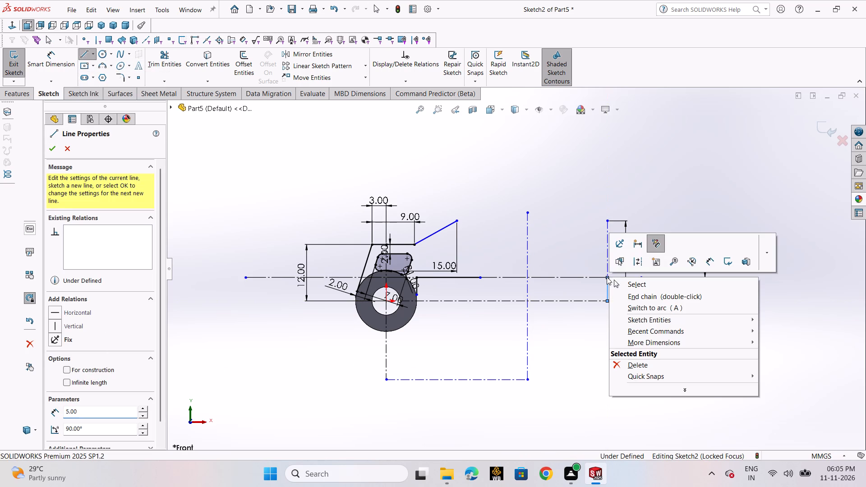
{"action": "left_click", "coordinate": [623, 286]}
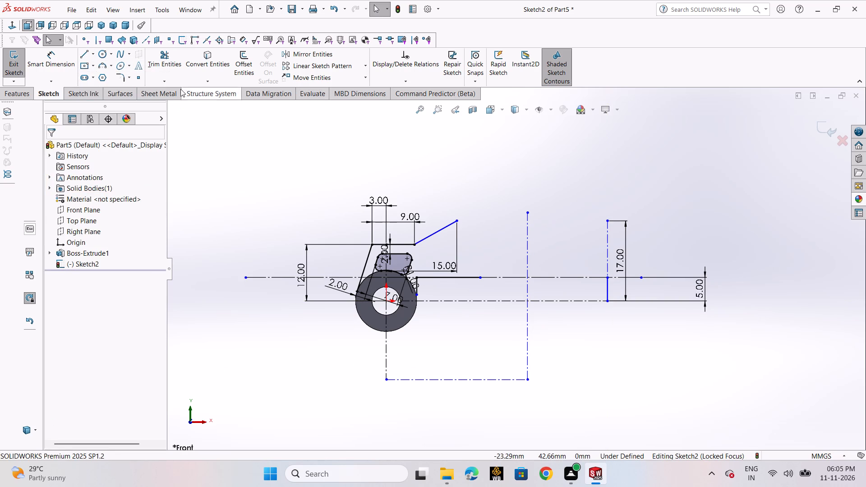
Dimension the new vertical end line's length at 5 mm.
{"action": "left_click", "coordinate": [58, 60]}
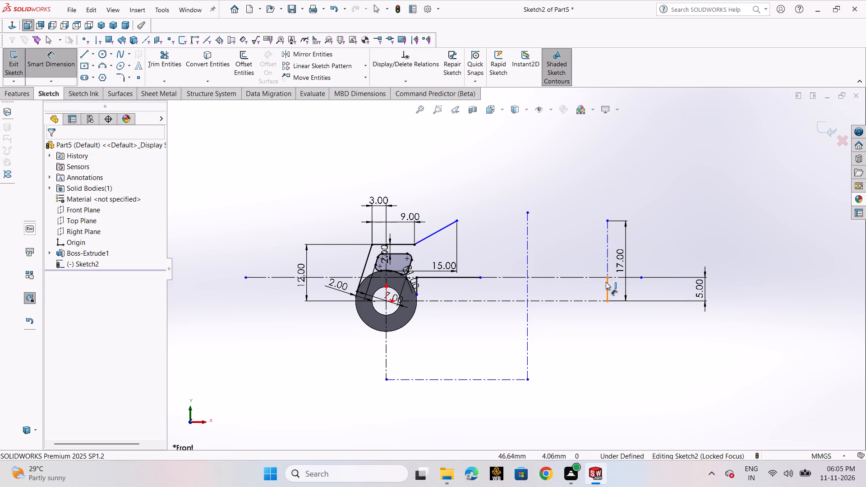
{"action": "left_click", "coordinate": [606, 282]}
{"action": "left_click", "coordinate": [652, 327]}
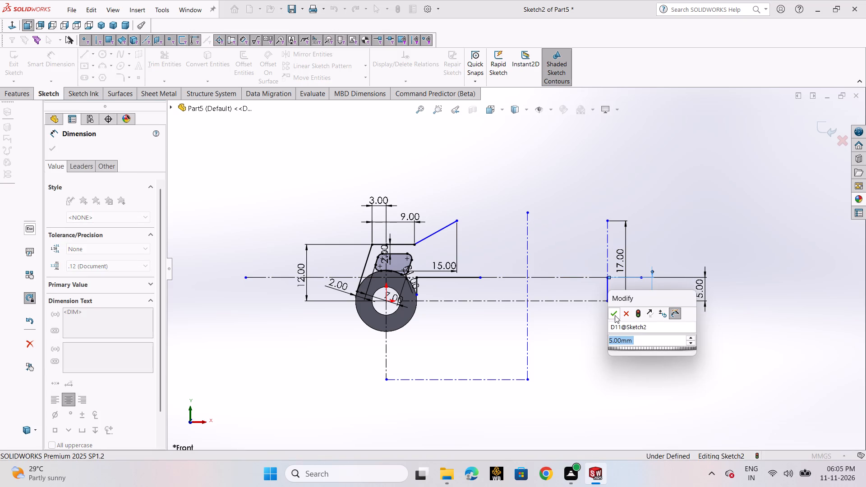
{"action": "left_click", "coordinate": [615, 315]}
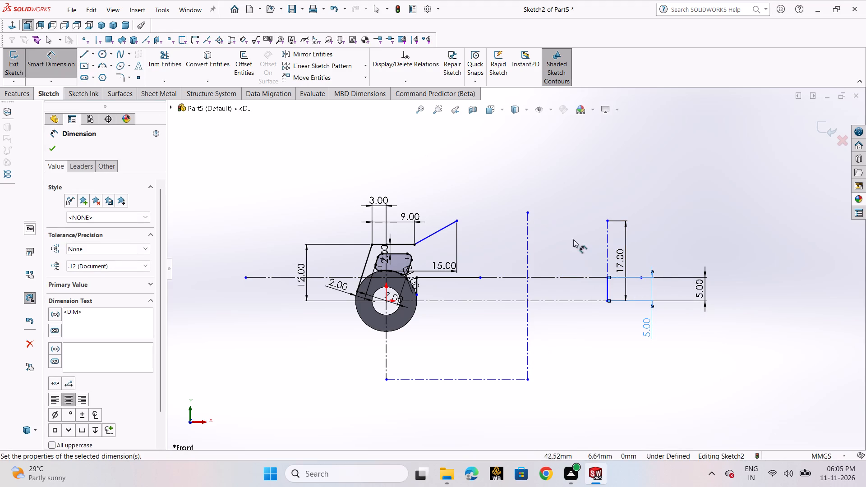
Draw a horizontal line from the 5 mm end line's top to the vertical construction line, continuing about 19.2 mm diagonally to the slanted outline's upper endpoint.
{"action": "left_click", "coordinate": [84, 57]}
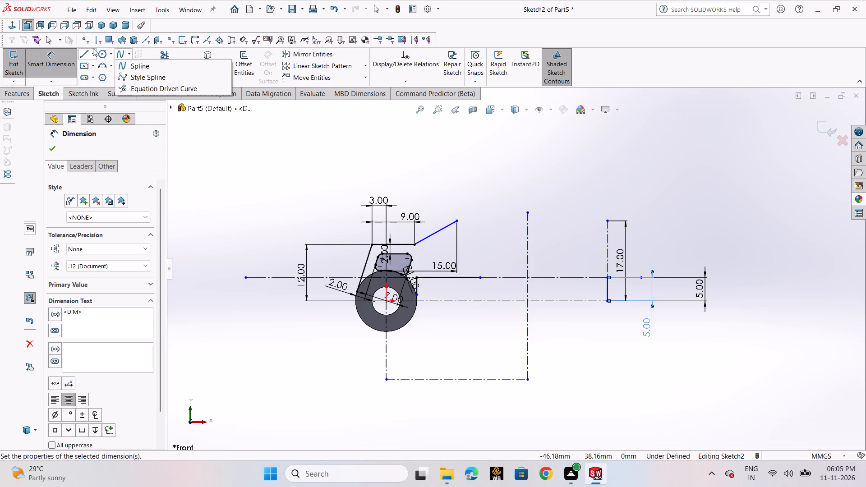
{"action": "left_click", "coordinate": [85, 55]}
{"action": "left_click", "coordinate": [88, 52]}
{"action": "left_click", "coordinate": [92, 64]}
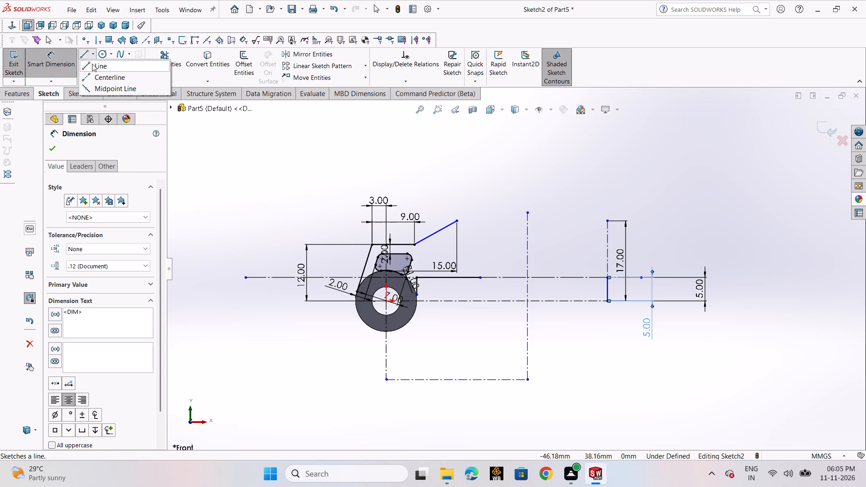
{"action": "left_click", "coordinate": [609, 277]}
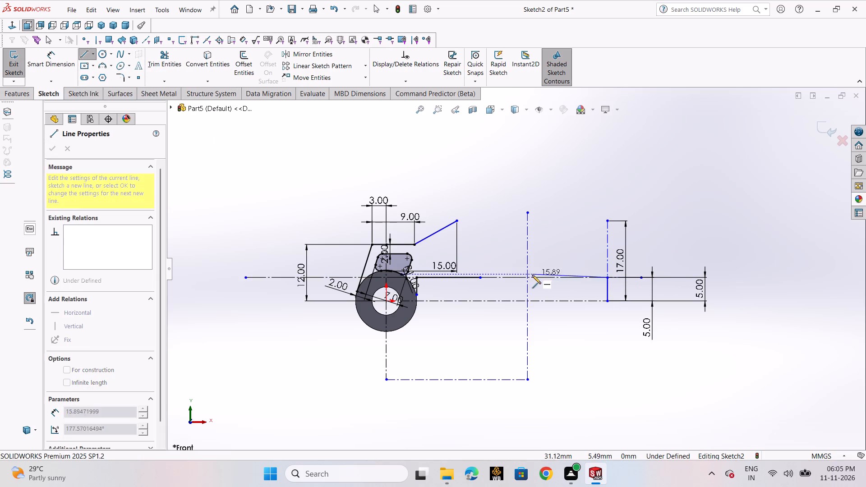
{"action": "left_click", "coordinate": [526, 277]}
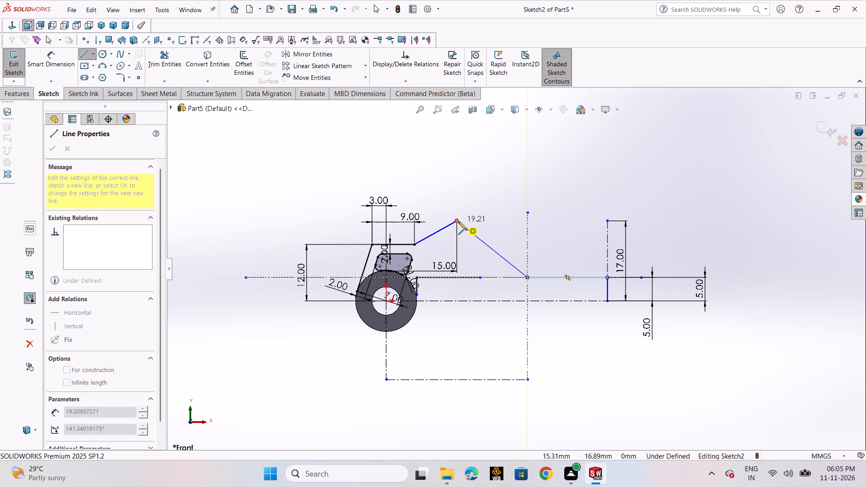
{"action": "left_click", "coordinate": [458, 221]}
{"action": "right_click", "coordinate": [458, 221]}
{"action": "left_click", "coordinate": [484, 228]}
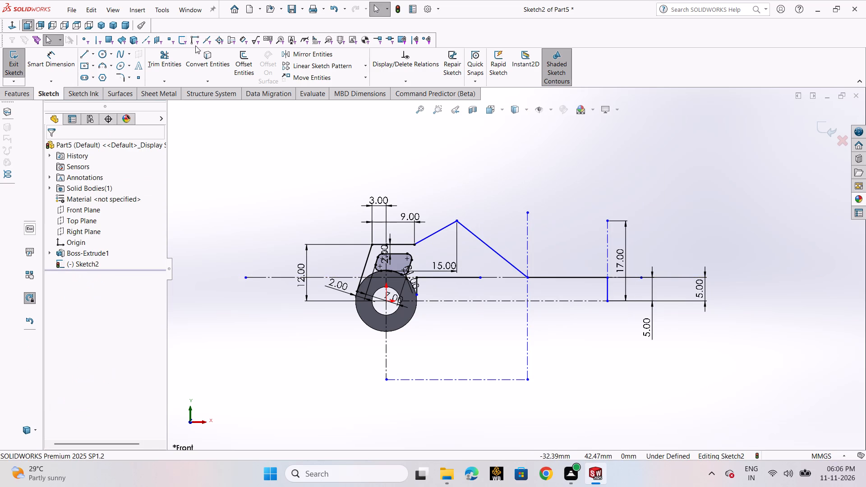
Draw a 17 mm horizontal line from the 5 mm end line's bottom to the vertical construction line, then diagonally to the step line's free end.
{"action": "left_click", "coordinate": [88, 53]}
{"action": "left_click", "coordinate": [92, 67]}
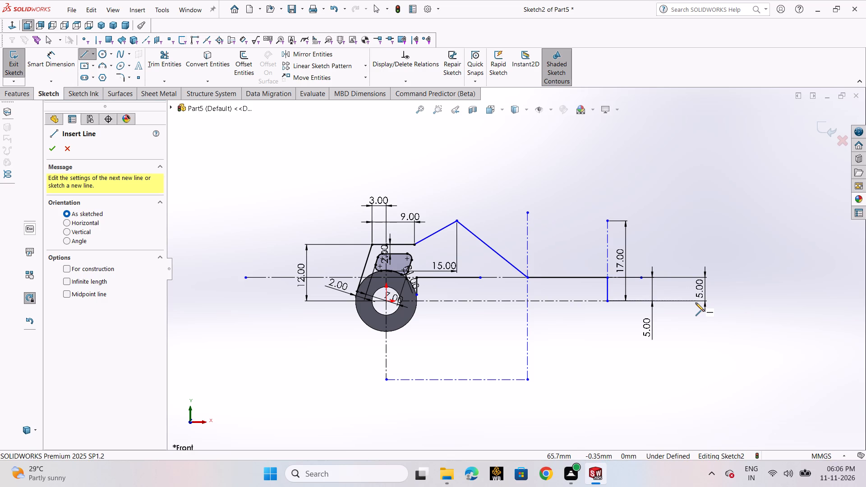
{"action": "left_click", "coordinate": [607, 301]}
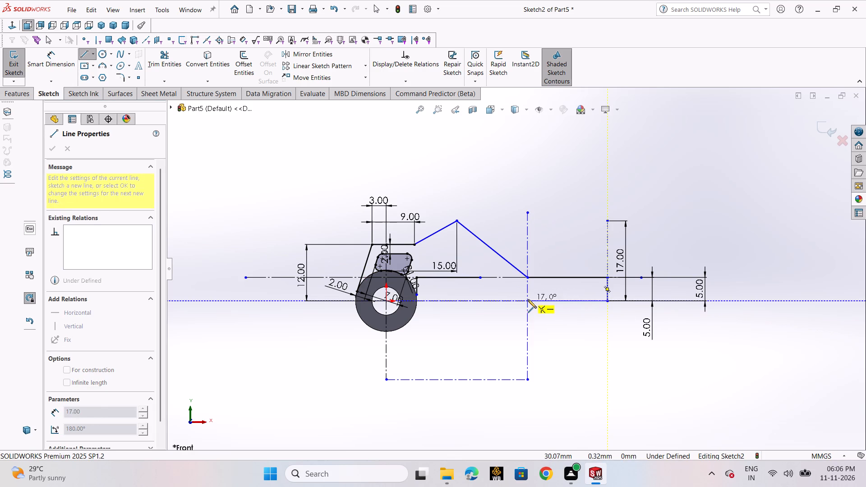
{"action": "left_click", "coordinate": [528, 300]}
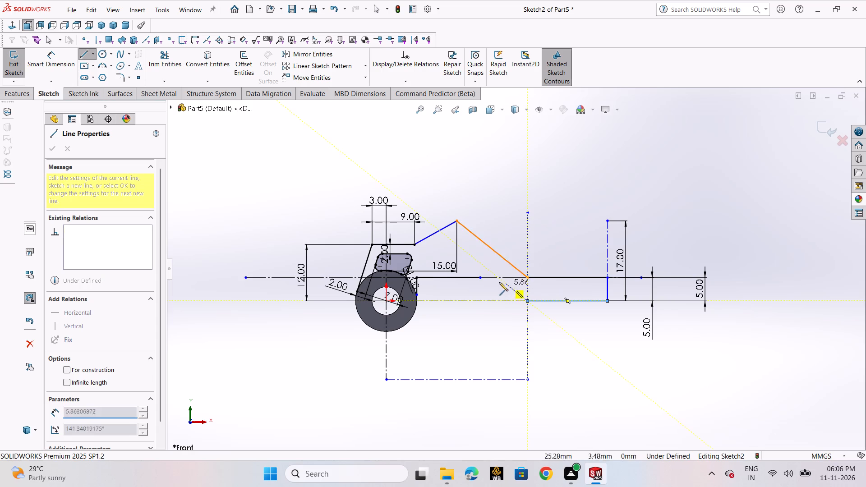
{"action": "left_click", "coordinate": [481, 277]}
{"action": "right_click", "coordinate": [480, 277]}
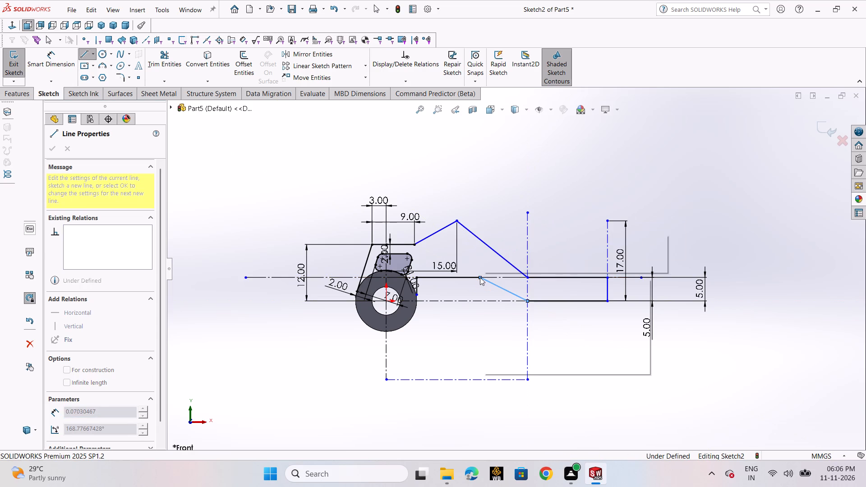
{"action": "left_click", "coordinate": [503, 286]}
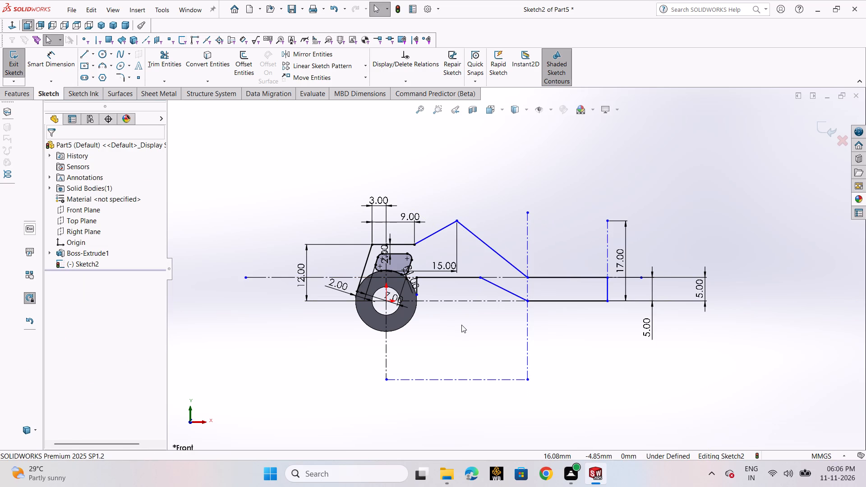
Sketch three small circles in a row above the step line, with radii of about 0.93, 0.58 and 0.79 mm.
{"action": "scroll", "coordinate": [422, 258], "scroll_direction": "down", "scroll_amount": 3}
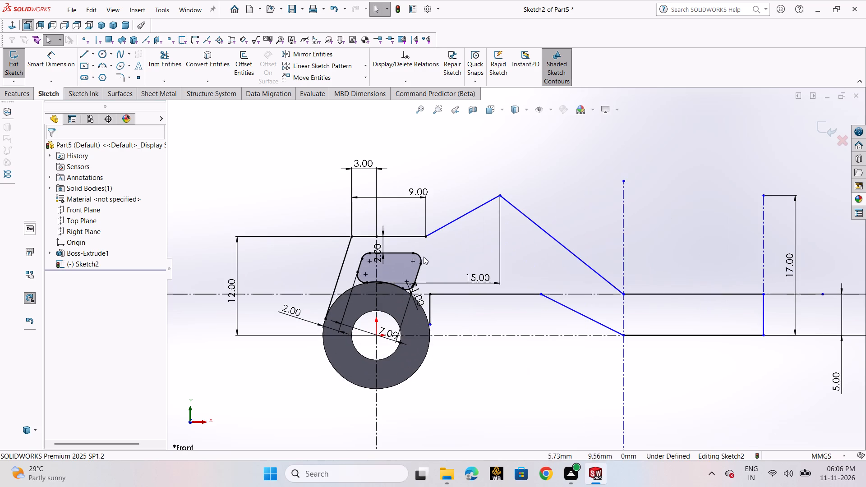
{"action": "left_click", "coordinate": [655, 214]}
{"action": "scroll", "coordinate": [563, 252], "scroll_direction": "down", "scroll_amount": 1}
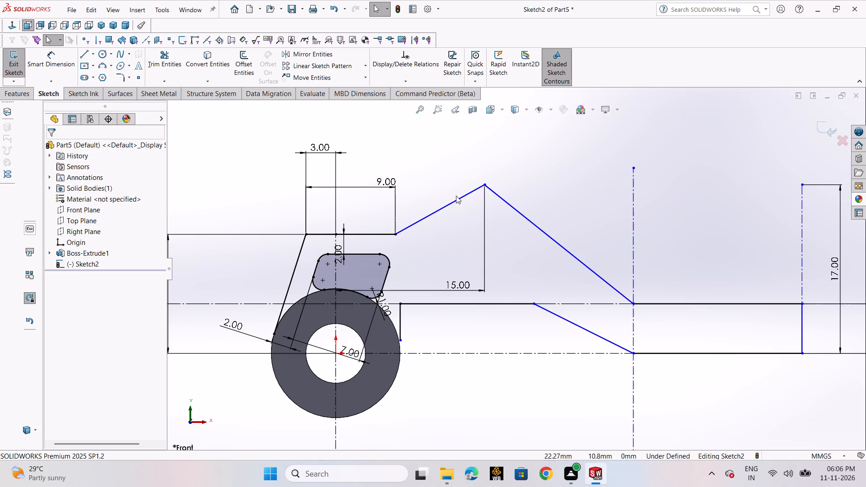
{"action": "left_click", "coordinate": [103, 56]}
{"action": "left_click", "coordinate": [125, 69]}
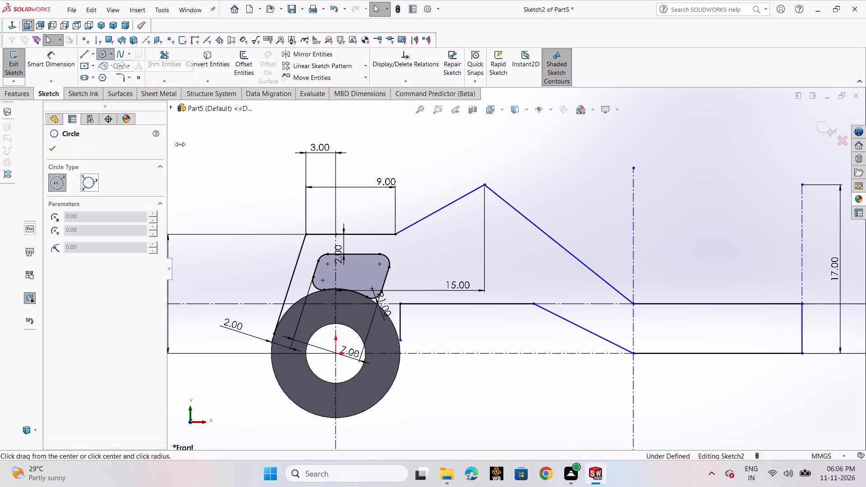
{"action": "left_click", "coordinate": [409, 289]}
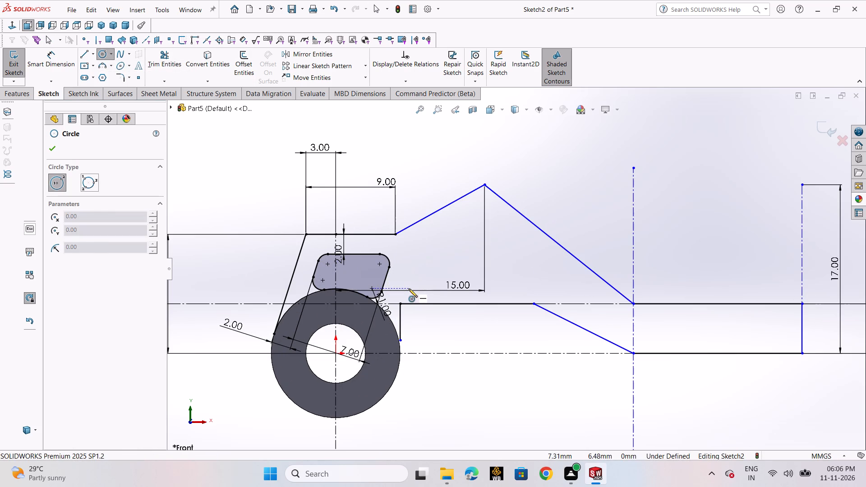
{"action": "left_click", "coordinate": [413, 282]}
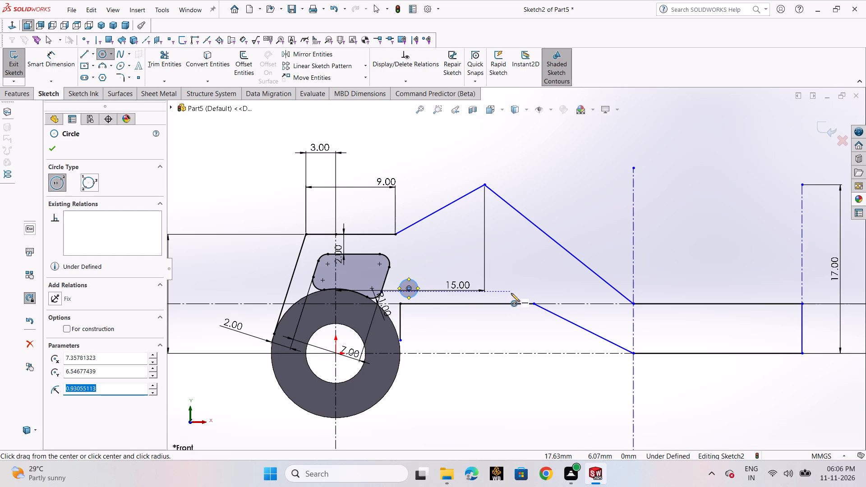
{"action": "left_click", "coordinate": [511, 293]}
{"action": "left_click", "coordinate": [516, 289]}
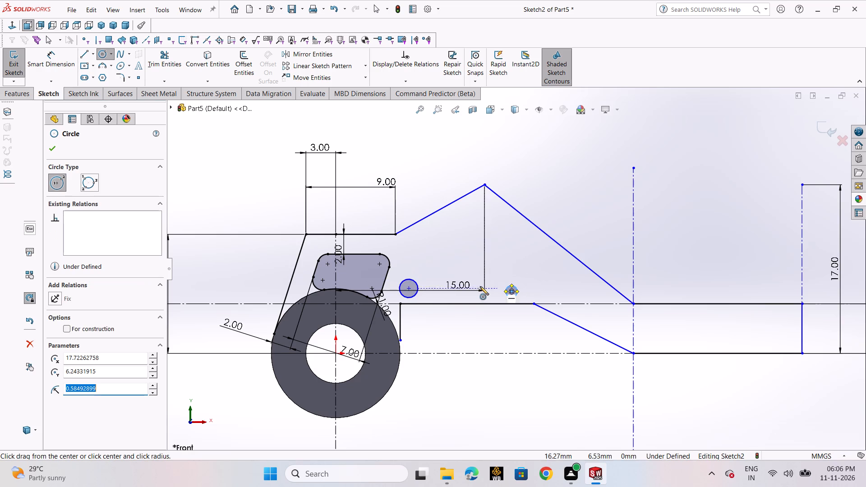
{"action": "left_click", "coordinate": [469, 290]}
{"action": "left_click", "coordinate": [469, 284]}
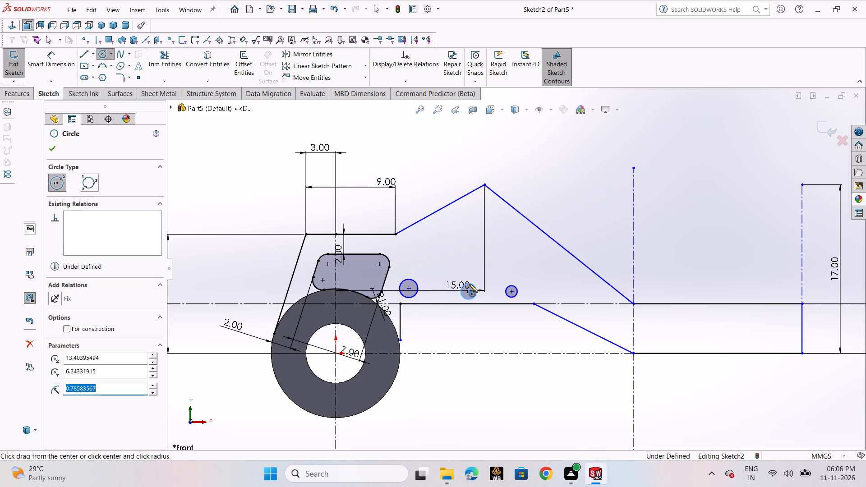
{"action": "right_click", "coordinate": [469, 284]}
{"action": "left_click", "coordinate": [508, 293]}
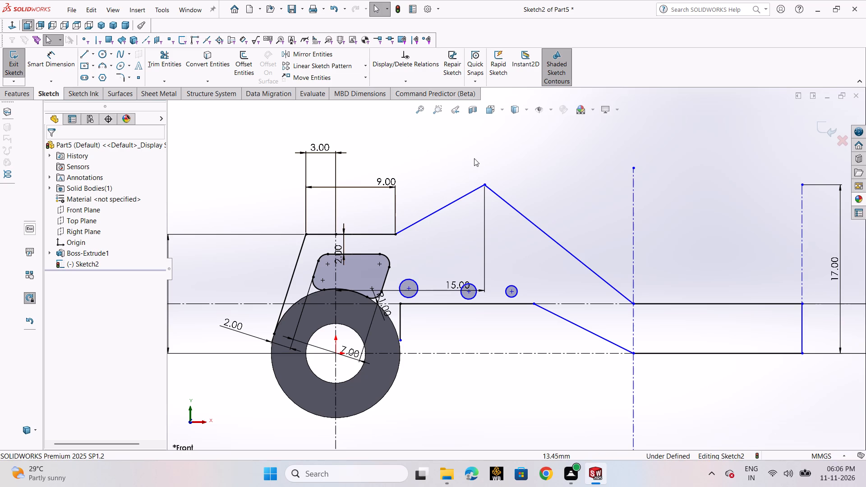
Dimension the middle small circle's center at 14 mm horizontally from the vertical centerline through the origin.
{"action": "left_click", "coordinate": [57, 57]}
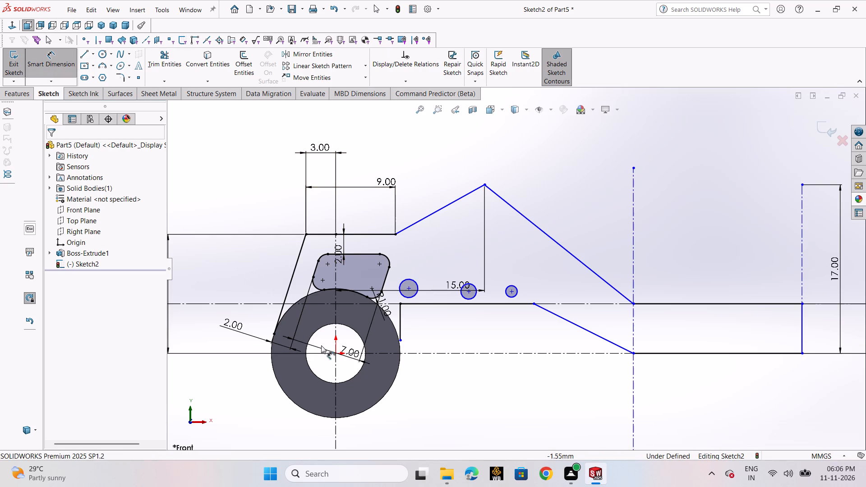
{"action": "scroll", "coordinate": [338, 352], "scroll_direction": "down", "scroll_amount": 4}
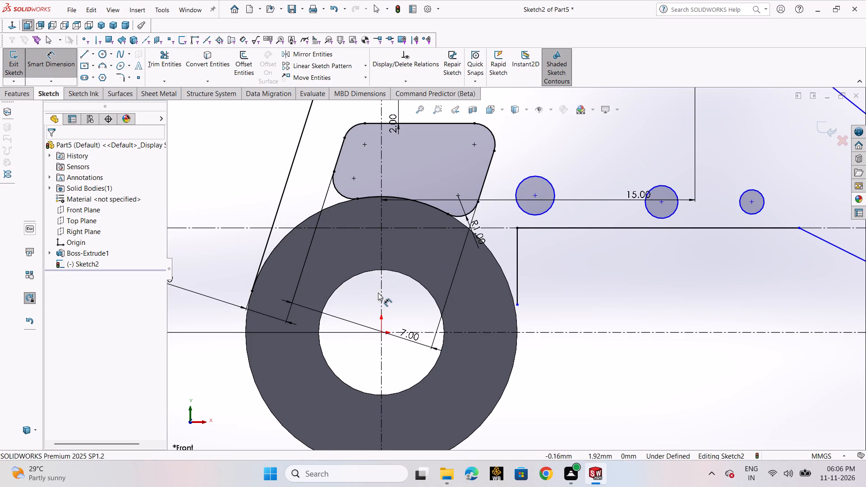
{"action": "left_click", "coordinate": [380, 290]}
{"action": "left_click", "coordinate": [663, 203]}
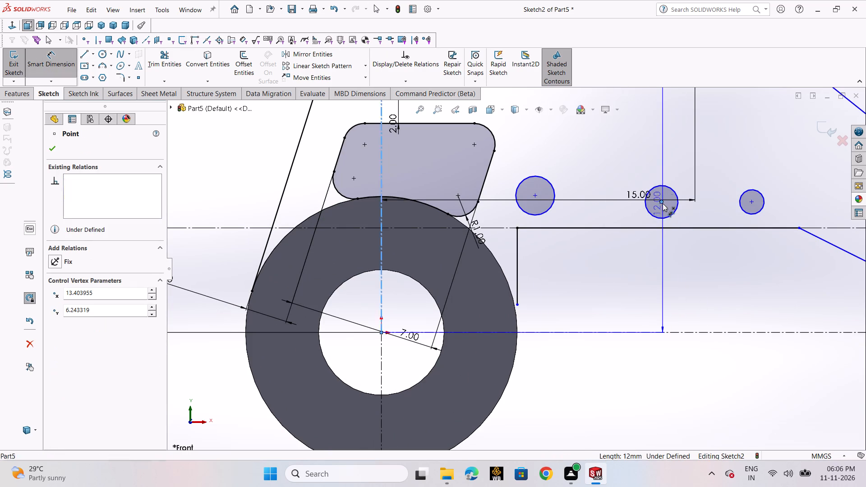
{"action": "left_click", "coordinate": [607, 399]}
{"action": "type", "text": "14"}
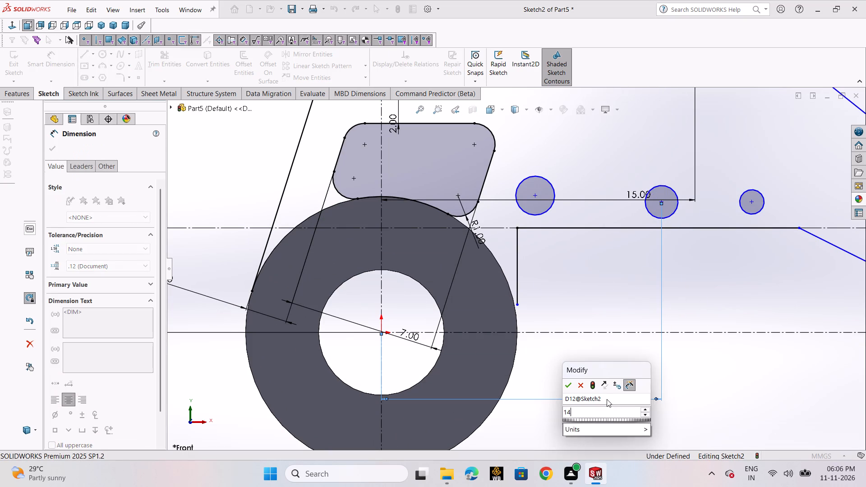
{"action": "key", "text": "Return"}
{"action": "scroll", "coordinate": [859, 373], "scroll_direction": "up", "scroll_amount": 3}
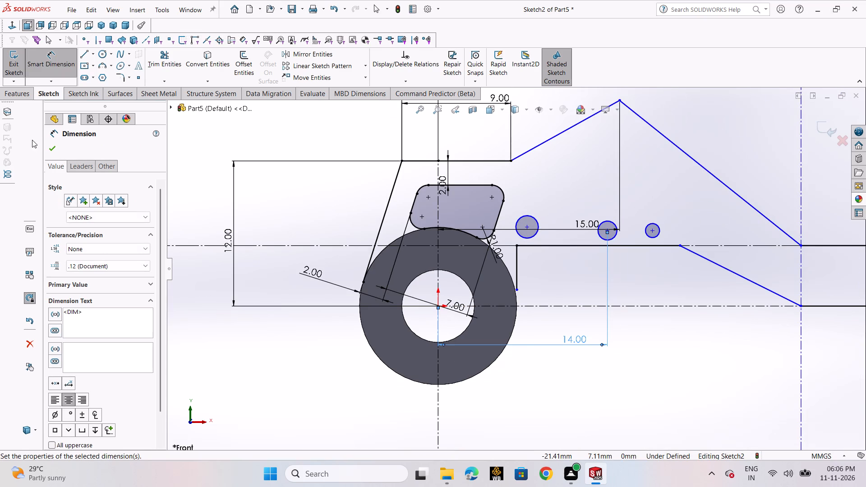
{"action": "left_click", "coordinate": [51, 146]}
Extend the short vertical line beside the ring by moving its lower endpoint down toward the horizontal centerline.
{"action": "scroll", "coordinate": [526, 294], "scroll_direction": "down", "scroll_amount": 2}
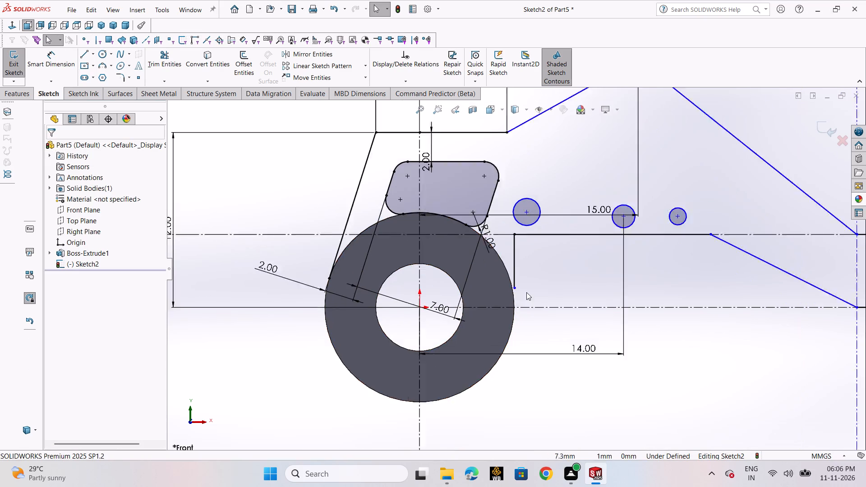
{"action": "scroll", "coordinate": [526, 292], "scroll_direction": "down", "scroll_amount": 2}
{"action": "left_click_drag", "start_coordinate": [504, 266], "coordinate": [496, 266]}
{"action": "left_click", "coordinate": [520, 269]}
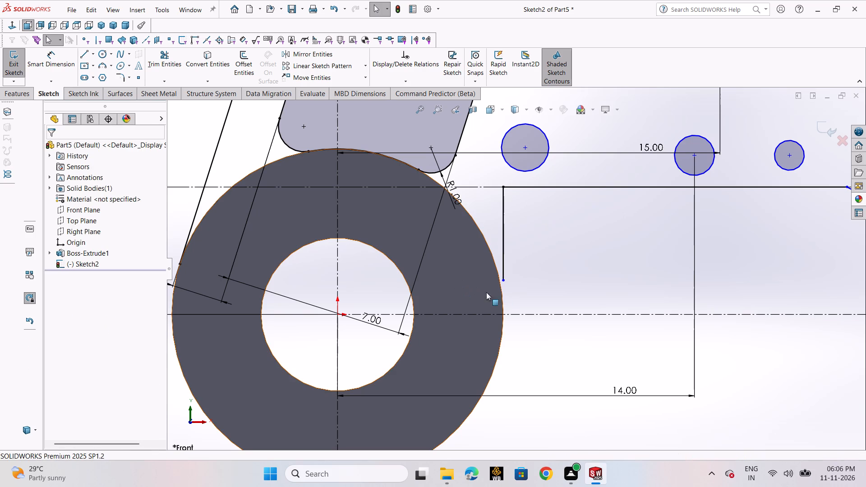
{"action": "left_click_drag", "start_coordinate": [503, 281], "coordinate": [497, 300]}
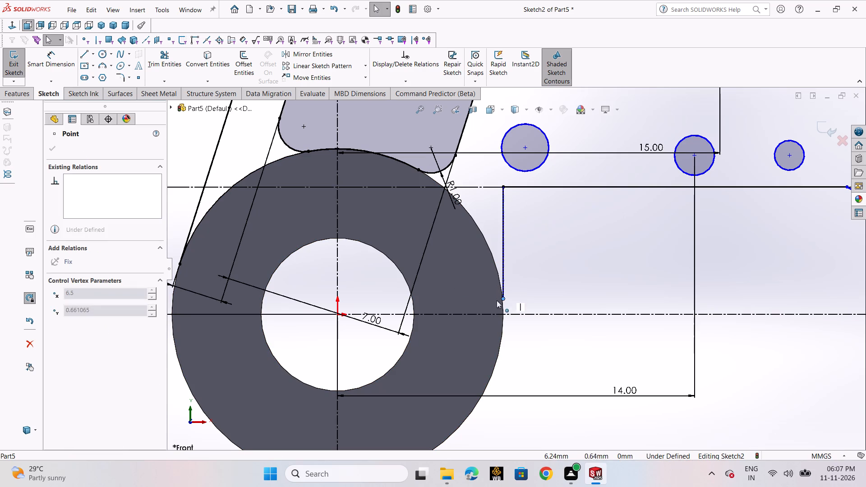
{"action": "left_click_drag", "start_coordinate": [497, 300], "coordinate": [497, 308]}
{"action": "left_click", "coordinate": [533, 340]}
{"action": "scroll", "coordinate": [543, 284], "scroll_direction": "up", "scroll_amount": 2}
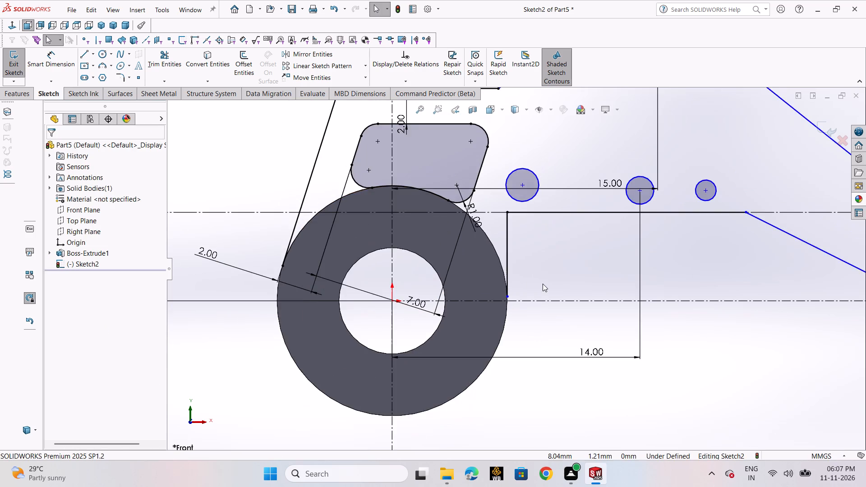
Delete the short vertical line beside the ring, along with its associated dimension.
{"action": "scroll", "coordinate": [532, 298], "scroll_direction": "down", "scroll_amount": 4}
{"action": "scroll", "coordinate": [503, 250], "scroll_direction": "up", "scroll_amount": 2}
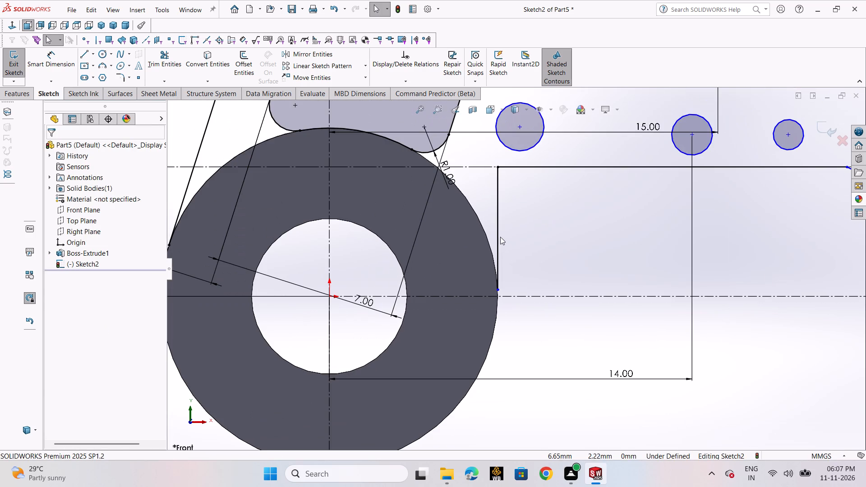
{"action": "left_click", "coordinate": [497, 231]}
{"action": "key", "text": "Delete"}
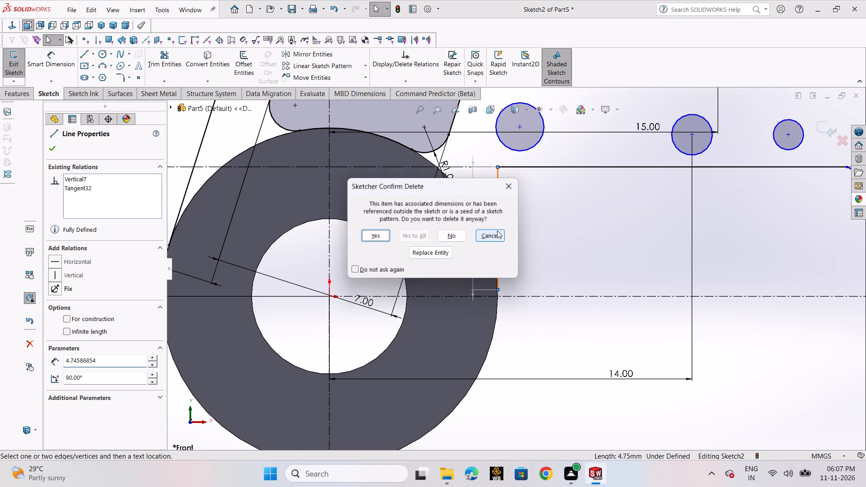
{"action": "left_click", "coordinate": [376, 240]}
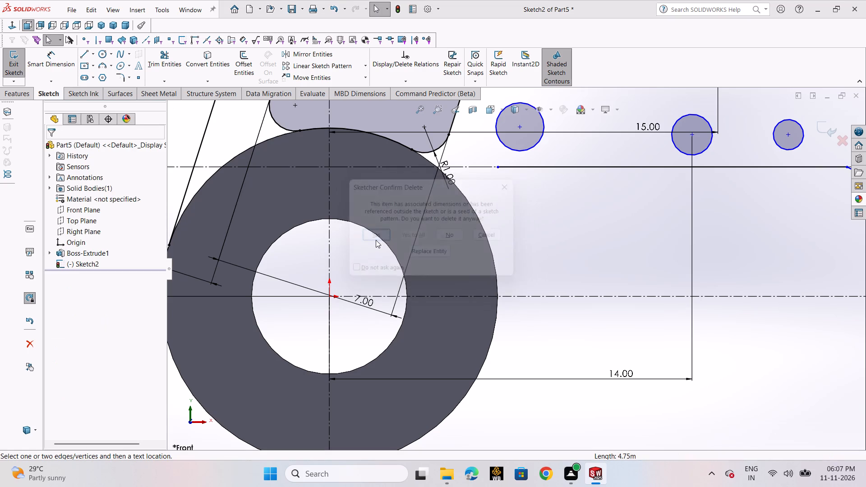
Draw a vertical line about 5.67 mm long from the ring's outer edge at the horizontal centerline up past the upper construction line.
{"action": "left_click", "coordinate": [80, 55]}
{"action": "left_click", "coordinate": [91, 66]}
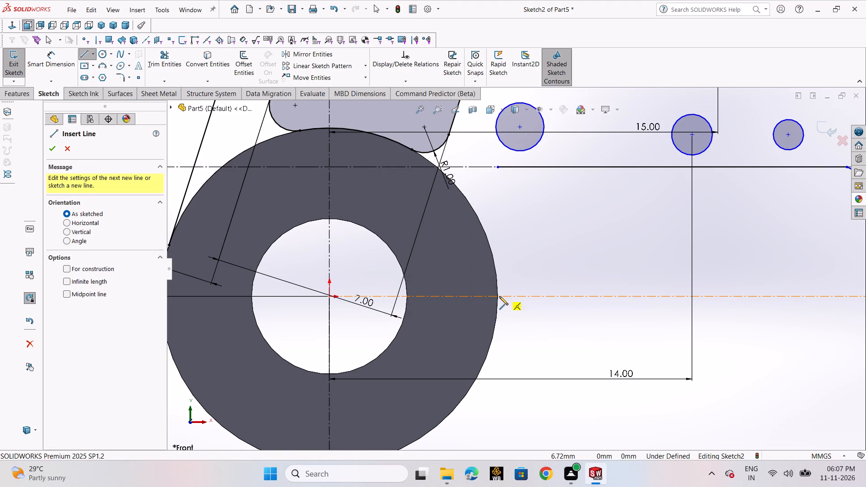
{"action": "left_click", "coordinate": [497, 296]}
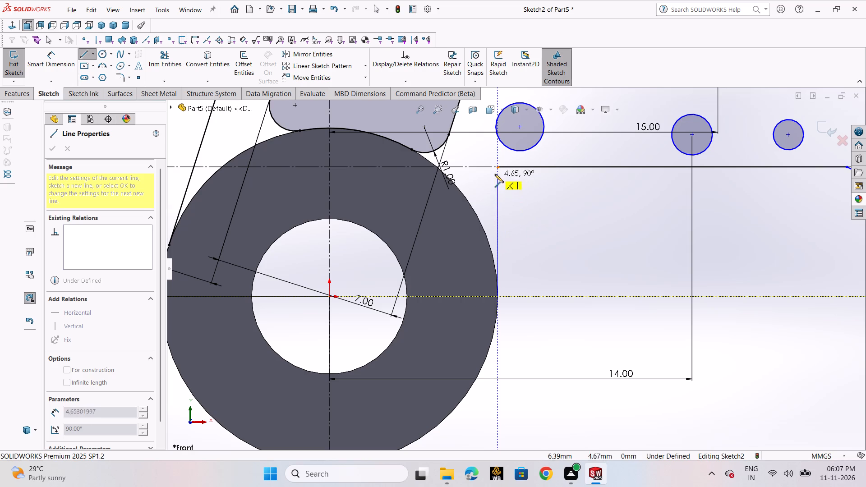
{"action": "left_click", "coordinate": [495, 151]}
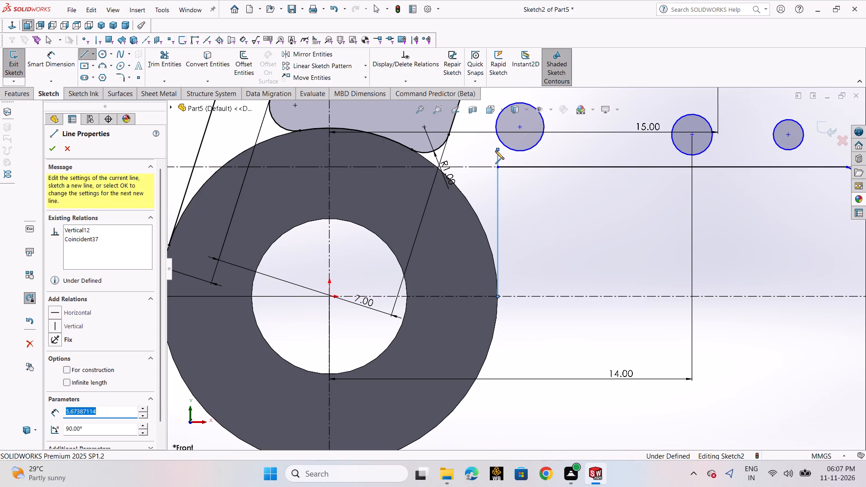
{"action": "right_click", "coordinate": [495, 151]}
{"action": "left_click", "coordinate": [509, 156]}
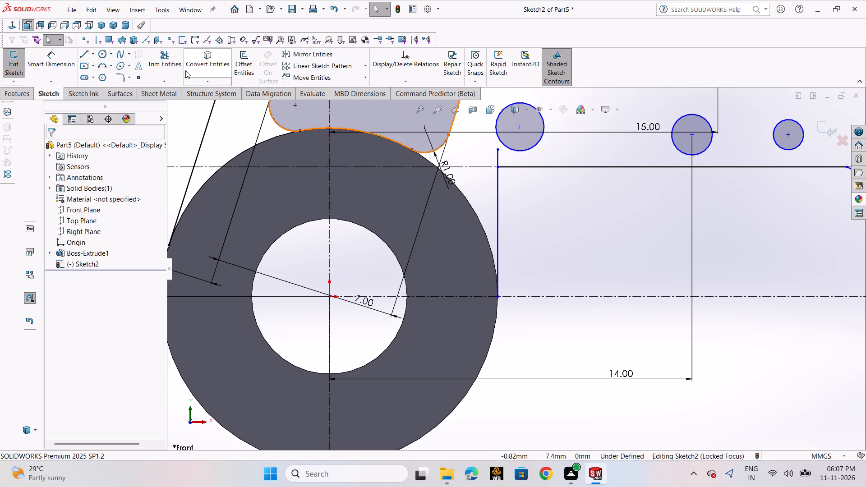
Trim the new vertical line's overhang above the horizontal step line.
{"action": "left_click", "coordinate": [175, 60]}
{"action": "left_click_drag", "start_coordinate": [492, 154], "coordinate": [506, 162]}
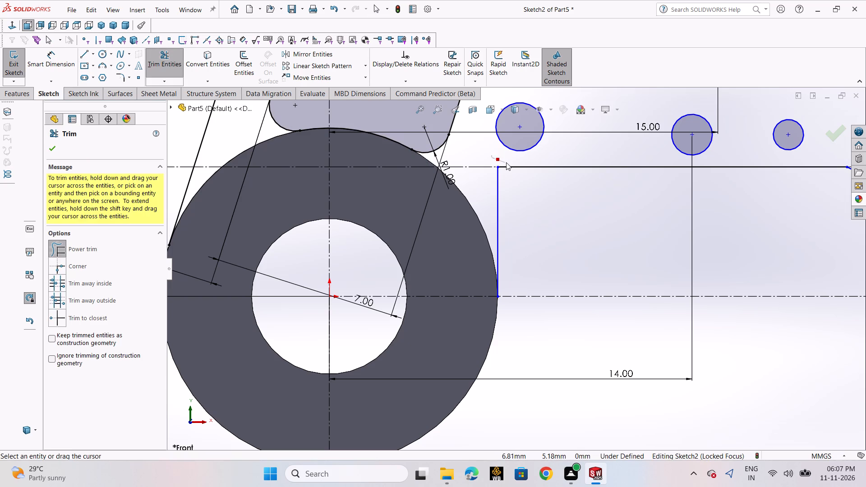
{"action": "left_click_drag", "start_coordinate": [506, 162], "coordinate": [507, 162]}
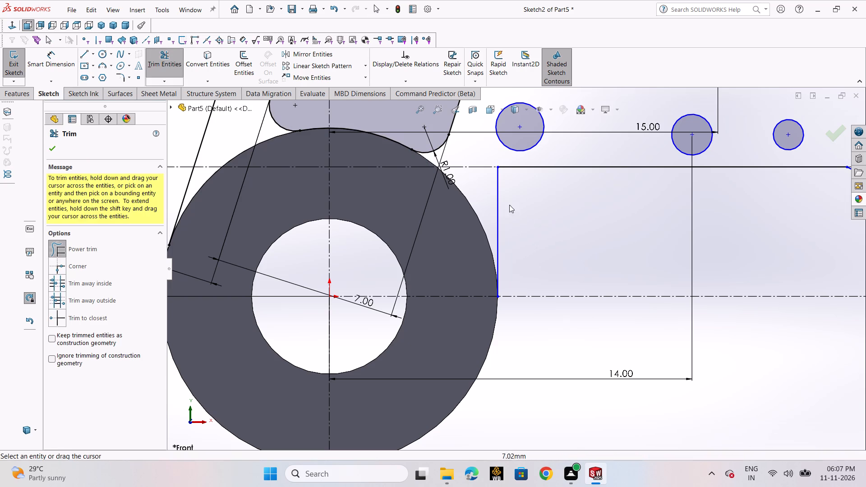
Delete the vertical line between the ring's outer edge and the horizontal step line, including its associated references.
{"action": "left_click", "coordinate": [499, 195]}
{"action": "key", "text": "Delete"}
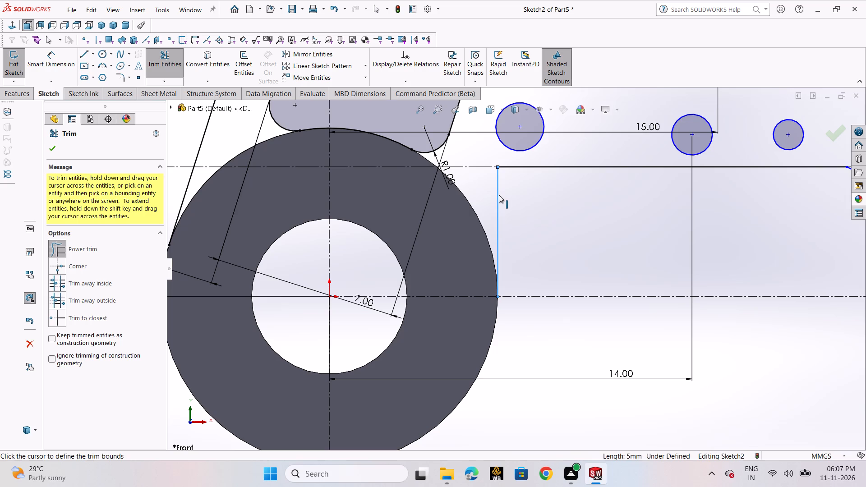
{"action": "left_click", "coordinate": [499, 195]}
{"action": "key", "text": "Delete"}
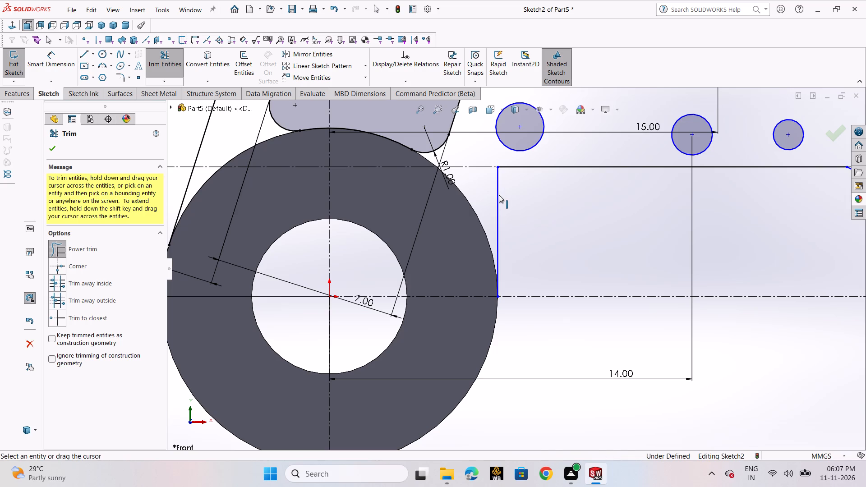
{"action": "left_click", "coordinate": [496, 188]}
{"action": "key", "text": "Delete"}
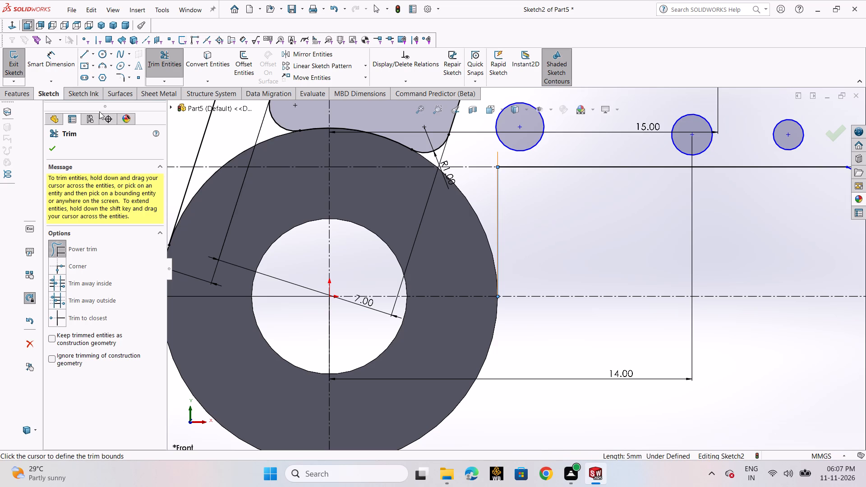
{"action": "left_click", "coordinate": [49, 147]}
{"action": "left_click", "coordinate": [500, 191]}
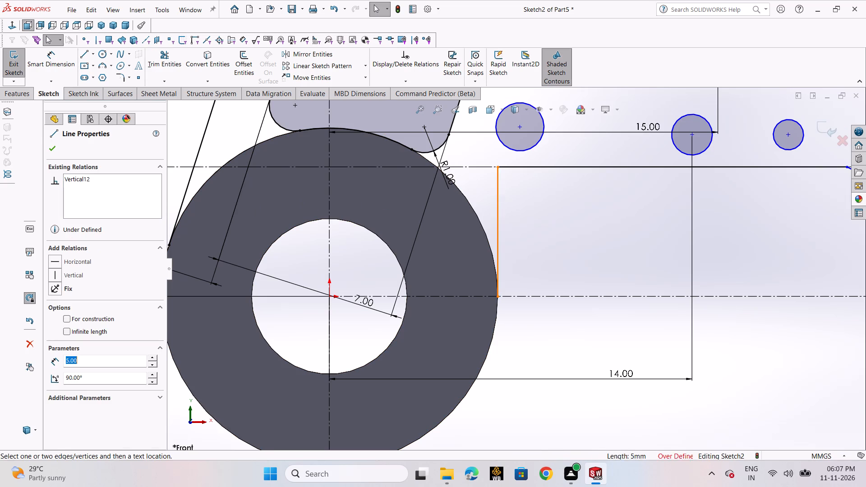
{"action": "key", "text": "Delete"}
{"action": "left_click", "coordinate": [369, 235]}
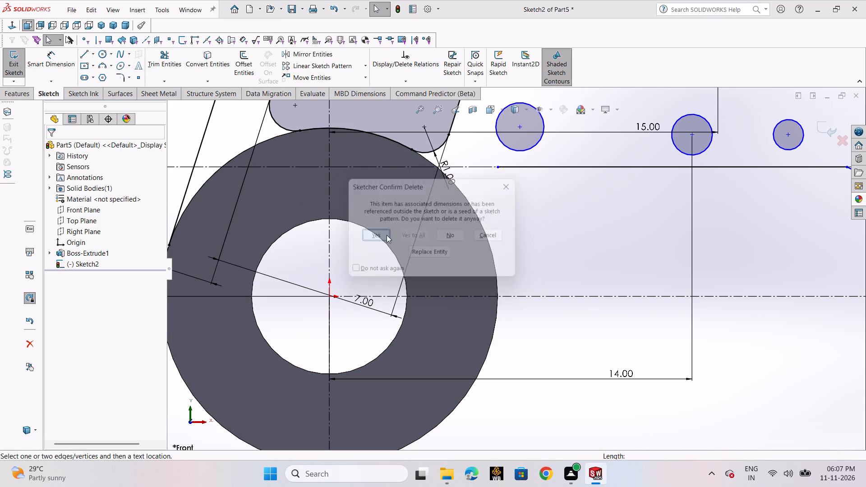
Dimension the horizontal step line below the three small circles to a length of 14 mm.
{"action": "scroll", "coordinate": [651, 230], "scroll_direction": "up", "scroll_amount": 1}
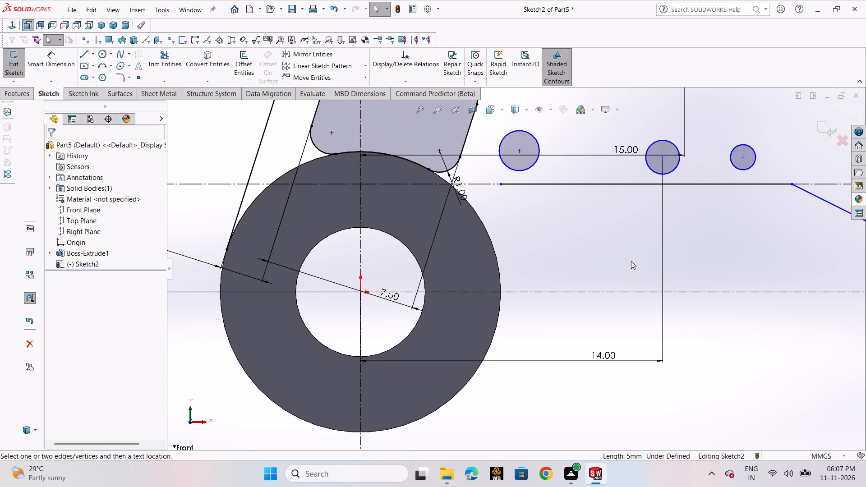
{"action": "scroll", "coordinate": [585, 180], "scroll_direction": "down", "scroll_amount": 1}
{"action": "scroll", "coordinate": [585, 180], "scroll_direction": "up", "scroll_amount": 3}
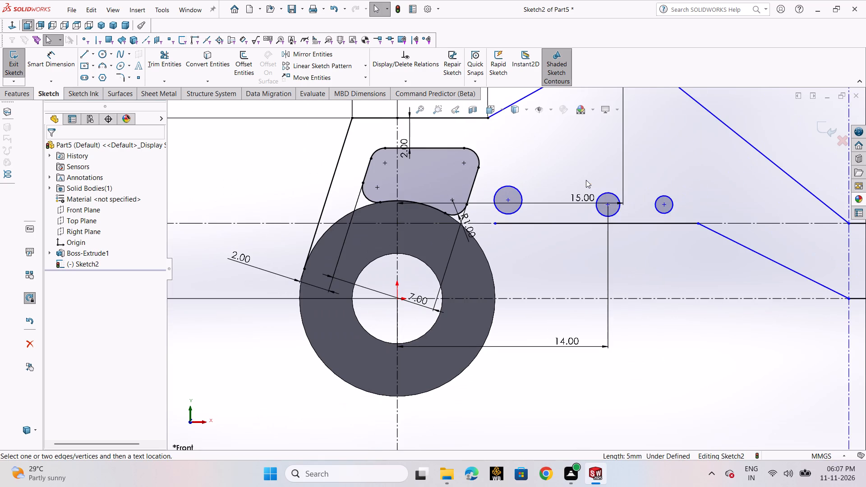
{"action": "scroll", "coordinate": [663, 203], "scroll_direction": "down", "scroll_amount": 4}
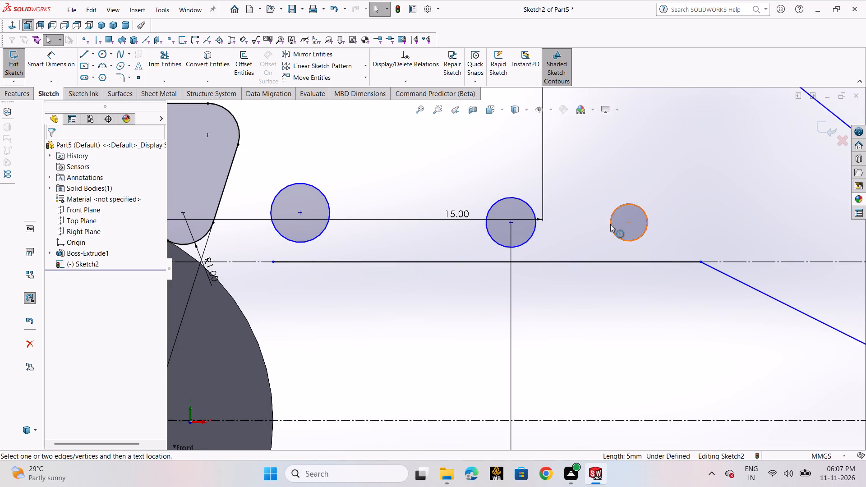
{"action": "scroll", "coordinate": [539, 236], "scroll_direction": "up", "scroll_amount": 2}
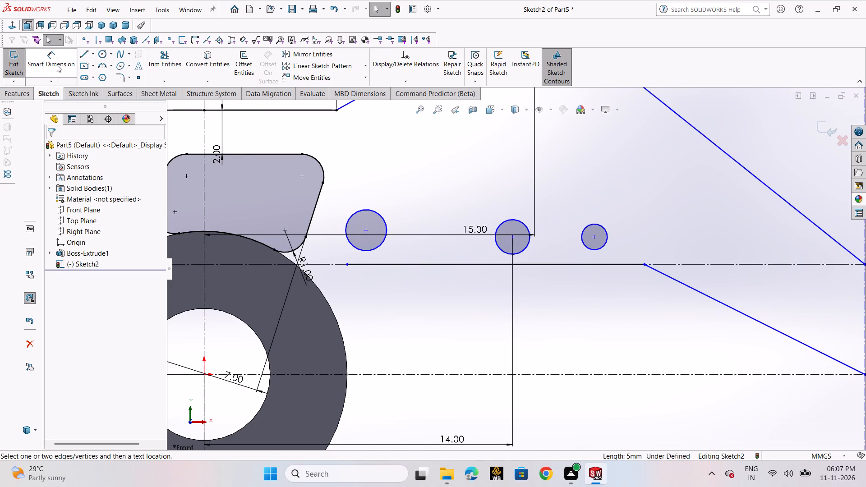
{"action": "left_click", "coordinate": [46, 64]}
{"action": "left_click", "coordinate": [457, 264]}
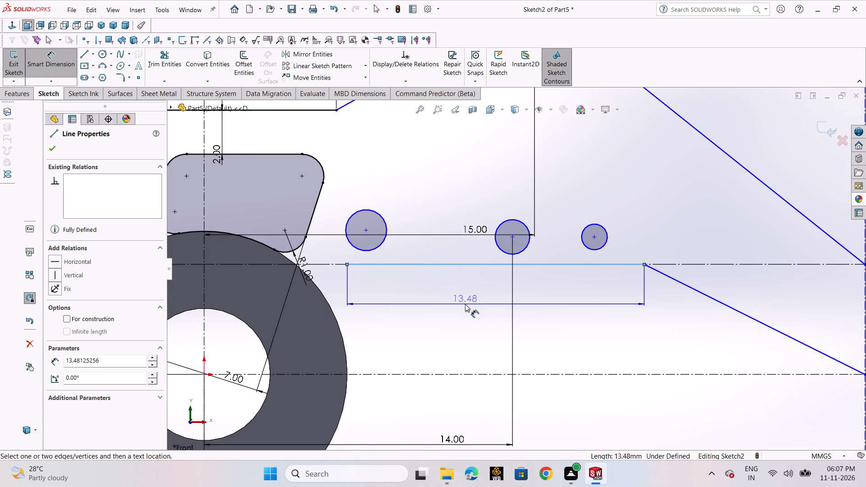
{"action": "left_click", "coordinate": [465, 304]}
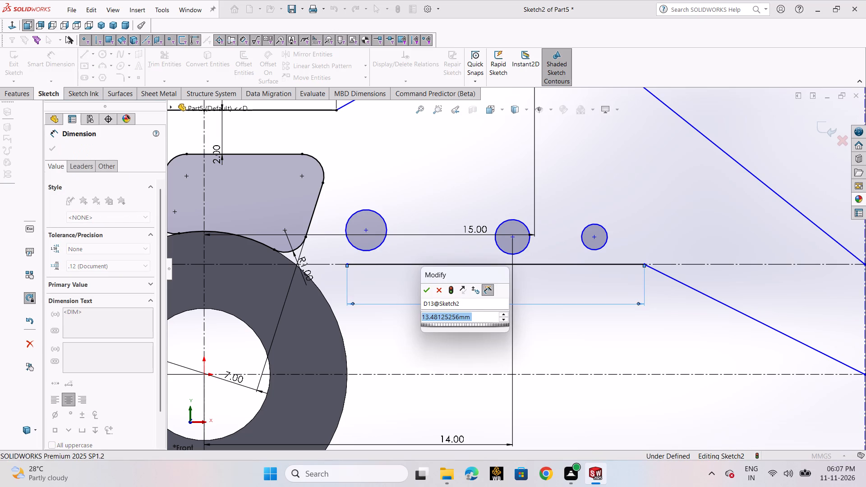
{"action": "type", "text": "14"}
{"action": "key", "text": "Return"}
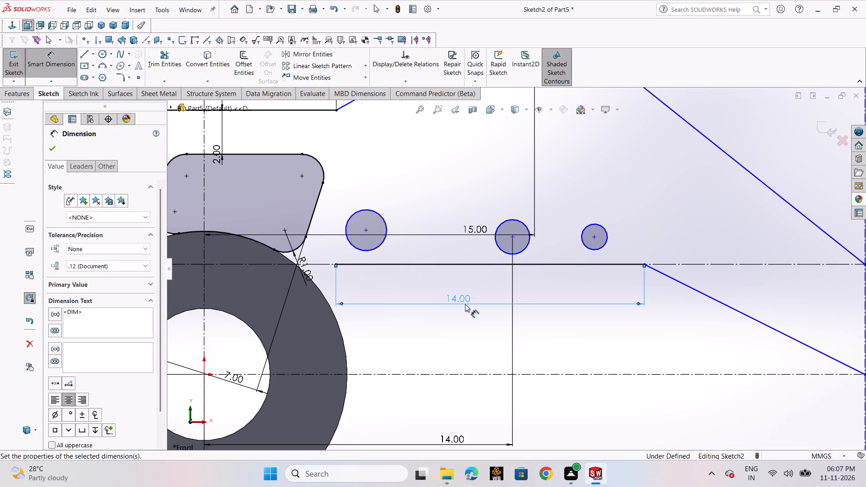
{"action": "left_click", "coordinate": [50, 149]}
Dimension the horizontal spacing between the centres of the ring-side small circle and the middle one as 5 mm.
{"action": "scroll", "coordinate": [475, 284], "scroll_direction": "up", "scroll_amount": 1}
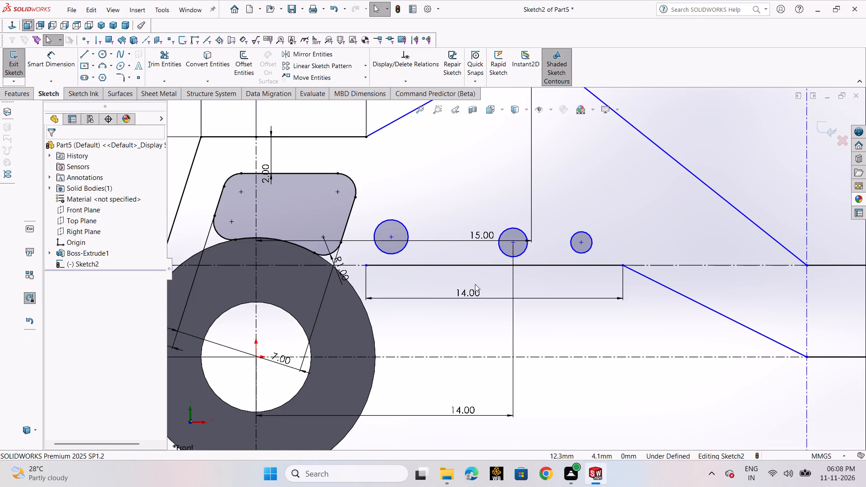
{"action": "scroll", "coordinate": [475, 284], "scroll_direction": "up", "scroll_amount": 1}
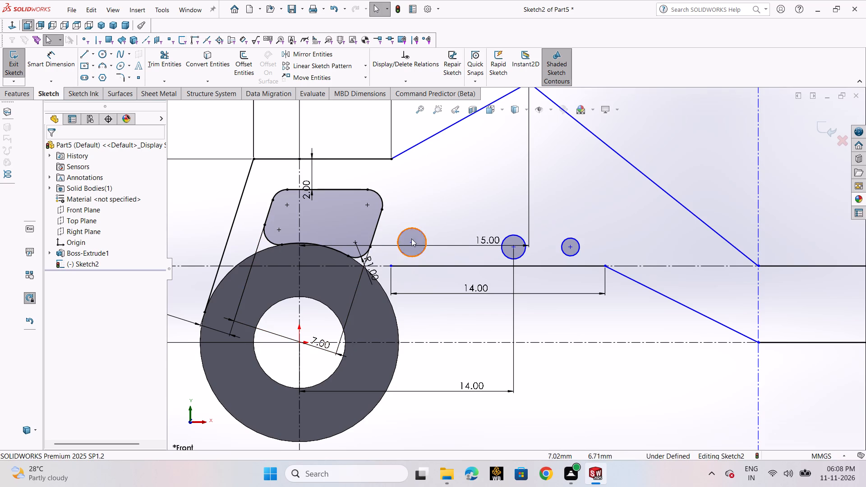
{"action": "left_click", "coordinate": [61, 69]}
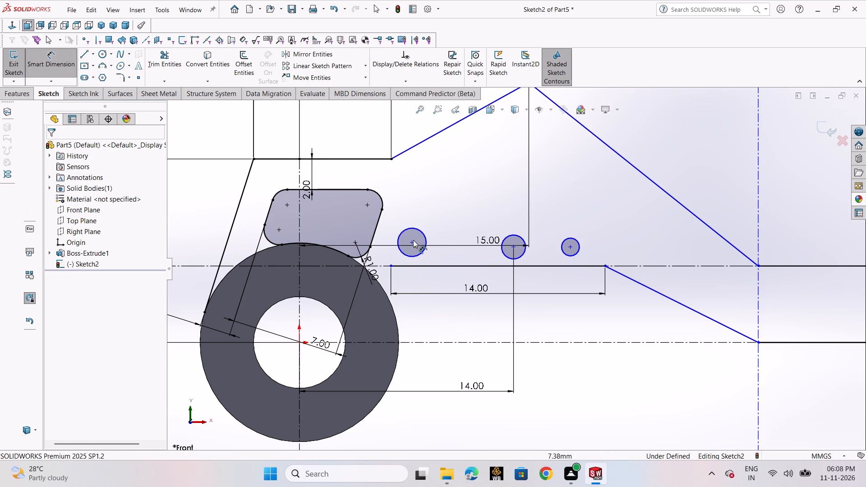
{"action": "left_click", "coordinate": [414, 241]}
{"action": "left_click", "coordinate": [512, 248]}
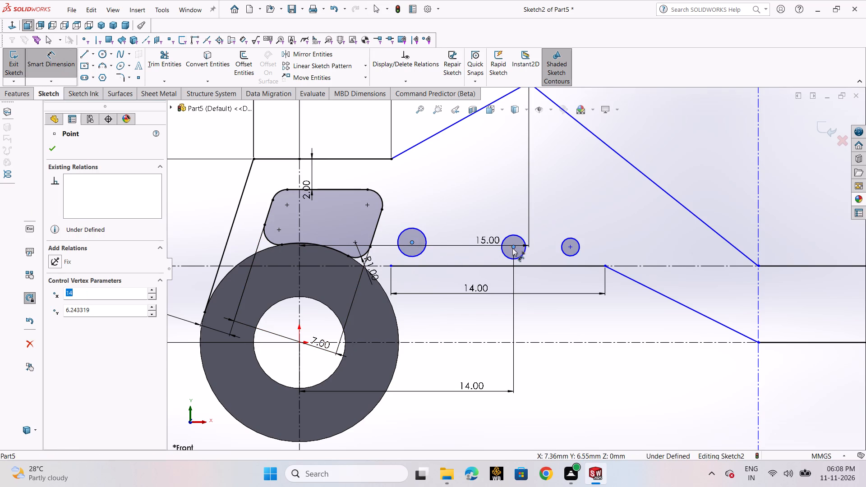
{"action": "left_click", "coordinate": [456, 211]}
{"action": "key", "text": "5"}
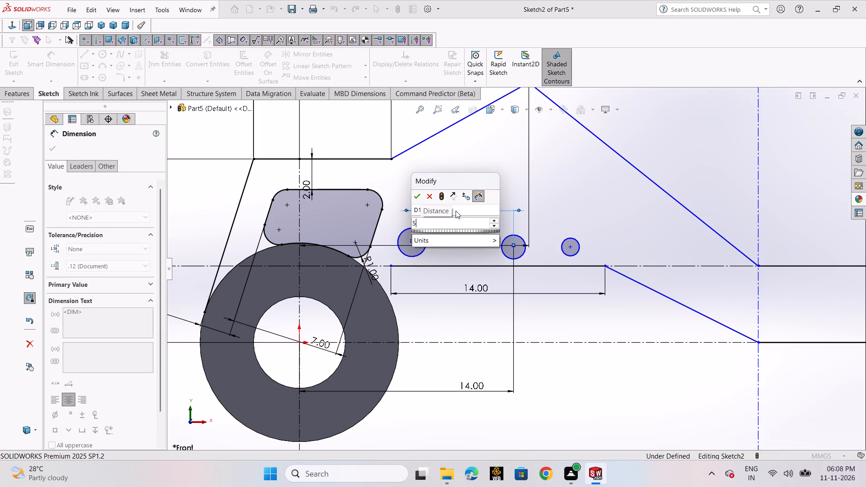
{"action": "key", "text": "Return"}
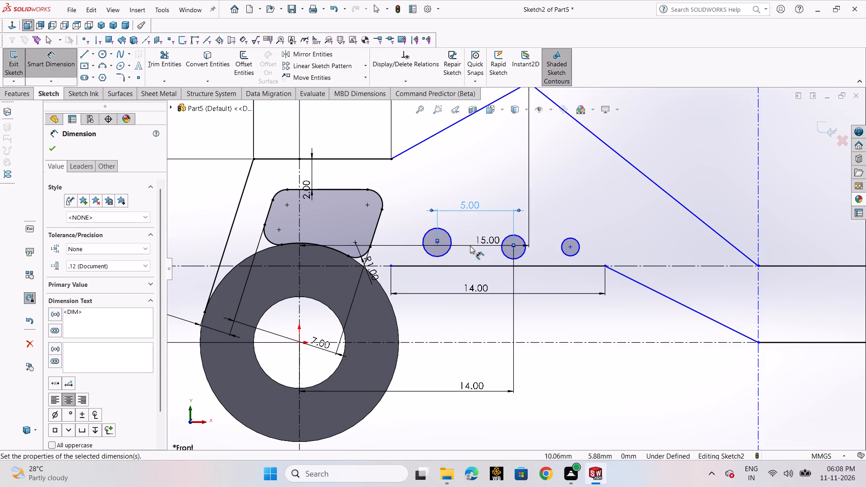
Dimension the horizontal spacing between the centres of the middle small circle and the one farthest from the ring as 3 mm.
{"action": "left_click", "coordinate": [571, 250]}
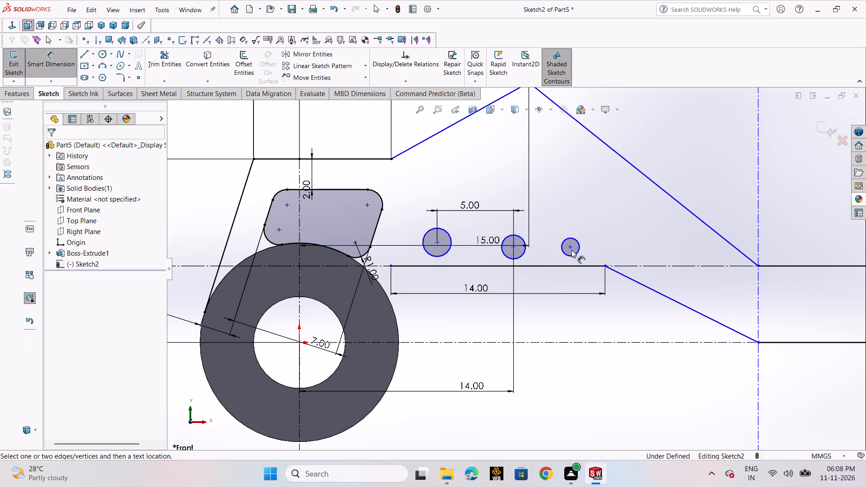
{"action": "left_click", "coordinate": [571, 247]}
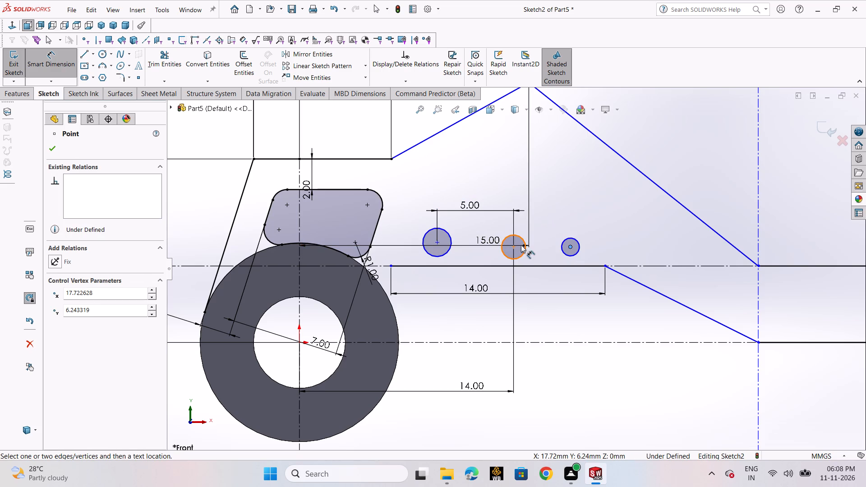
{"action": "left_click", "coordinate": [515, 247]}
{"action": "left_click", "coordinate": [541, 195]}
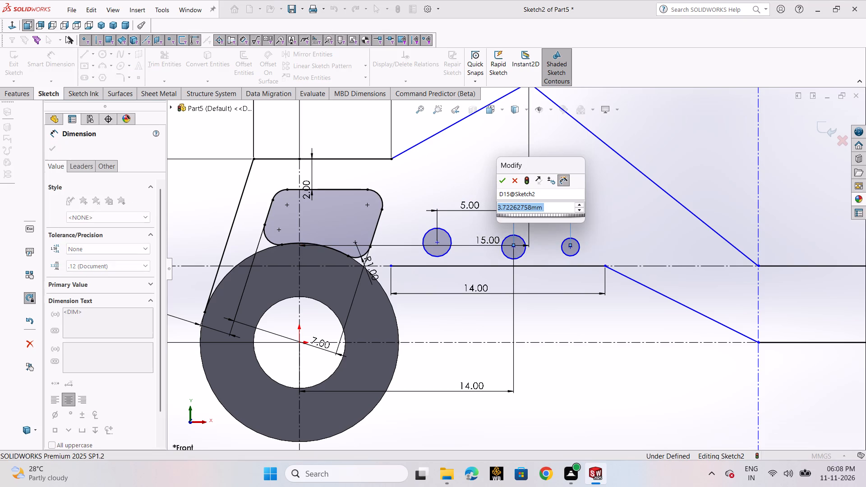
{"action": "key", "text": "3"}
{"action": "key", "text": "Return"}
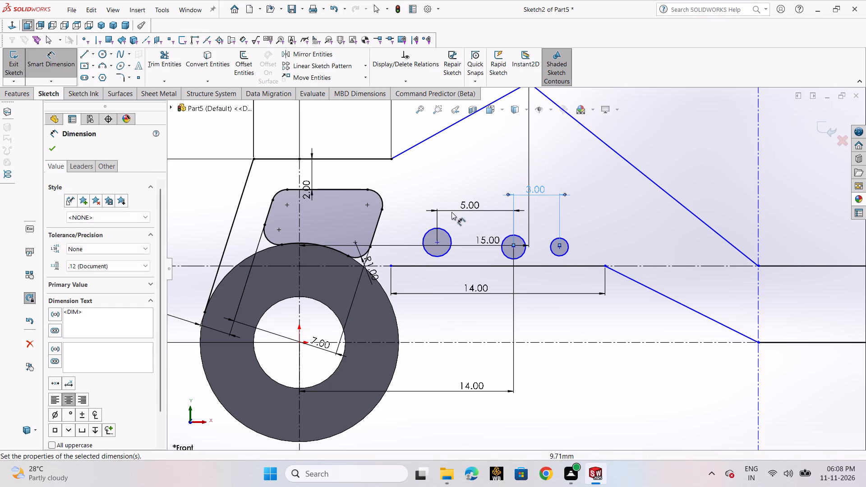
Set the spacing between the ring-side small circle and the middle small circle to 3 mm.
{"action": "double_click", "coordinate": [458, 208]}
{"action": "key", "text": "3"}
{"action": "key", "text": "Return"}
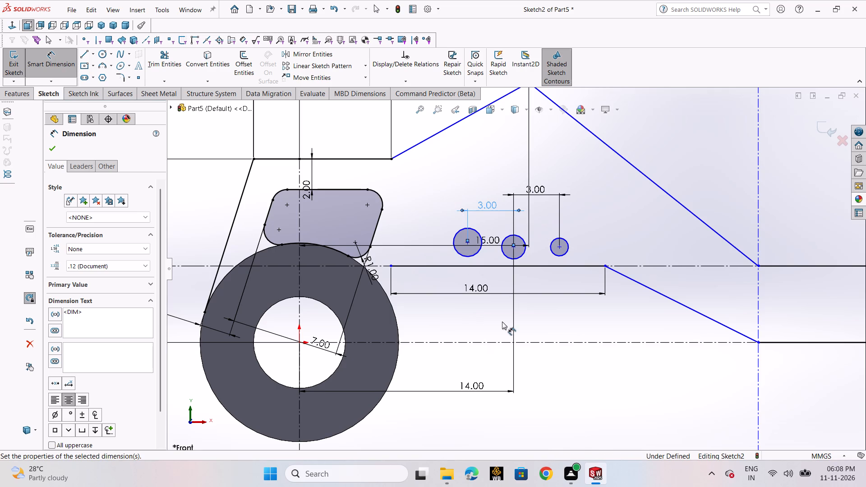
{"action": "left_click", "coordinate": [49, 149]}
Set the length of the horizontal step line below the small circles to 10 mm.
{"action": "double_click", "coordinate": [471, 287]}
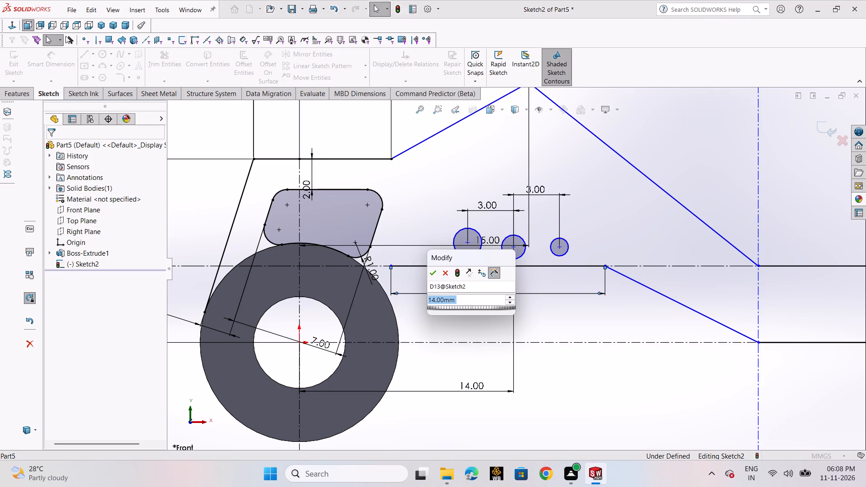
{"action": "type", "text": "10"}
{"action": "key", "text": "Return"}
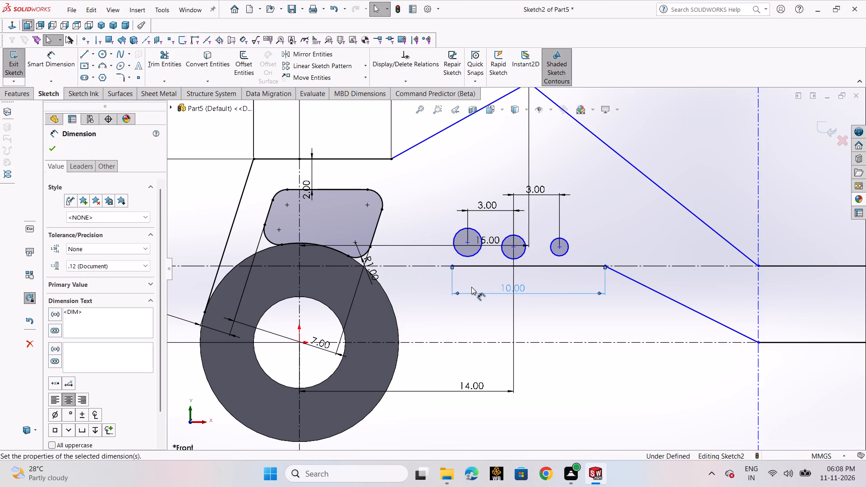
Set the length of the horizontal step line below the small circles to 12 mm.
{"action": "double_click", "coordinate": [510, 288]}
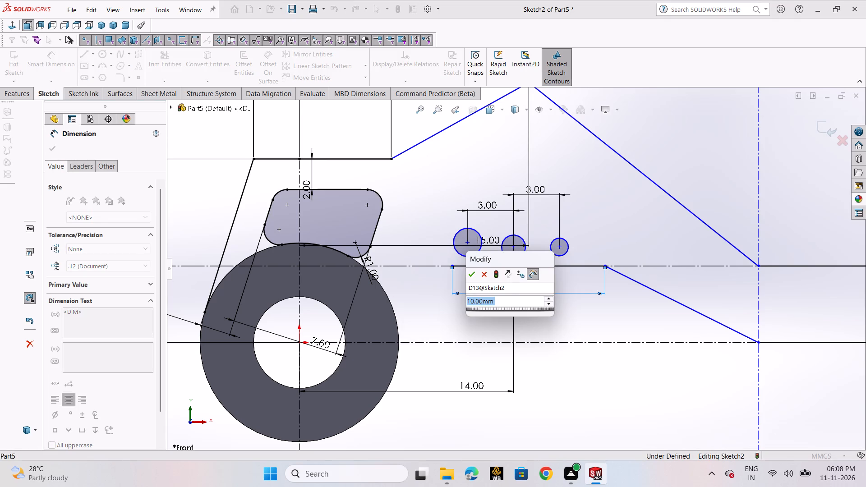
{"action": "key", "text": "1"}
{"action": "key", "text": "2"}
{"action": "key", "text": "Return"}
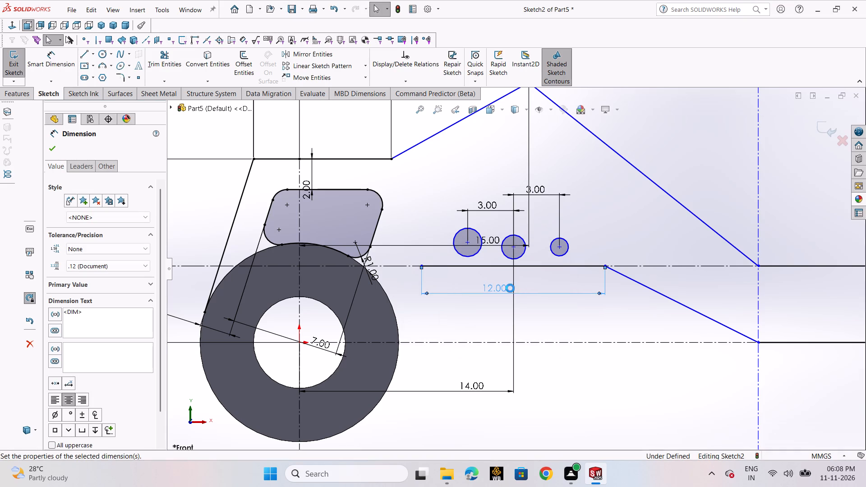
{"action": "left_click", "coordinate": [57, 148]}
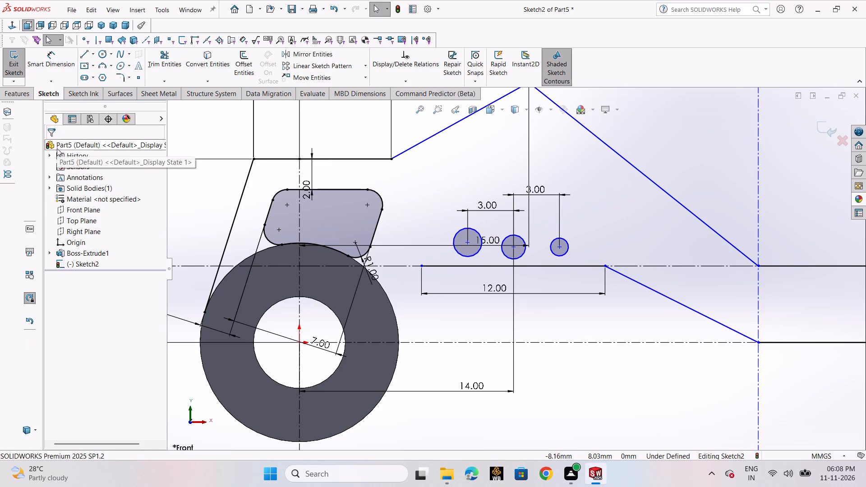
Dimension the horizontal distance from the farthest small circle's centre to the step line's end at the sloped line as 3 mm.
{"action": "left_click", "coordinate": [59, 63]}
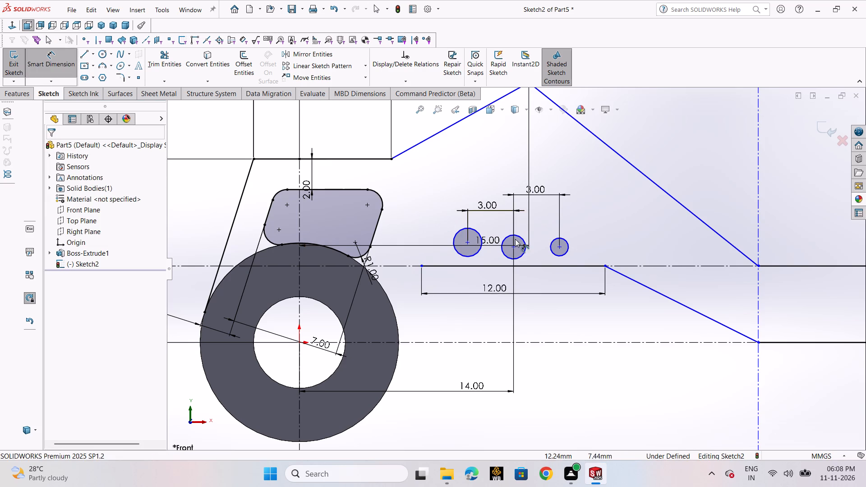
{"action": "left_click", "coordinate": [562, 248]}
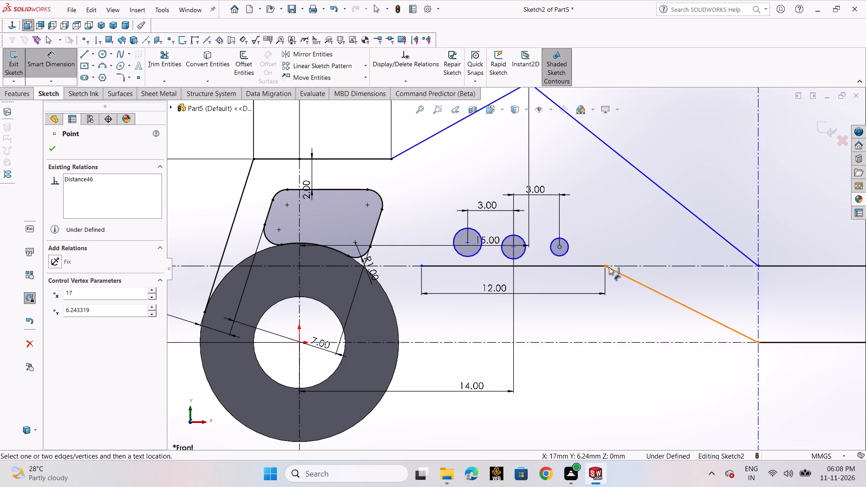
{"action": "left_click", "coordinate": [604, 265]}
{"action": "left_click", "coordinate": [593, 223]}
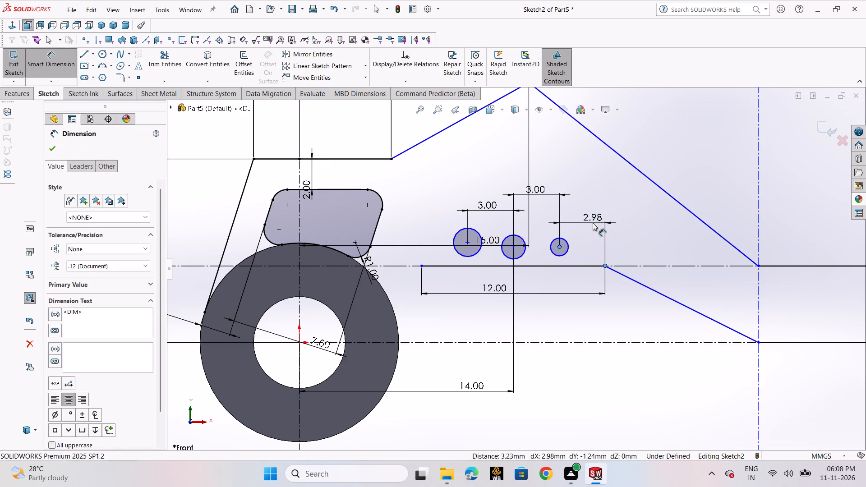
{"action": "key", "text": "3"}
{"action": "key", "text": "Return"}
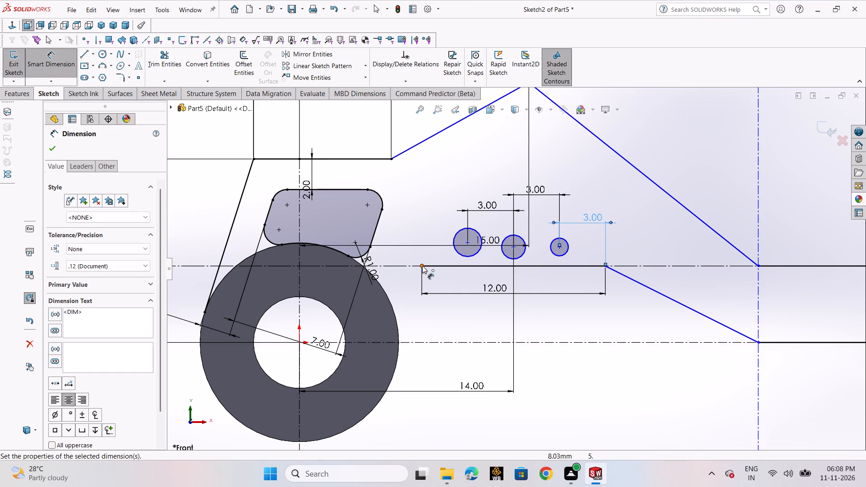
Dimension the horizontal distance between the step line's ring-side endpoint and the centre of the ring-side small circle.
{"action": "left_click", "coordinate": [422, 266]}
{"action": "left_click", "coordinate": [467, 243]}
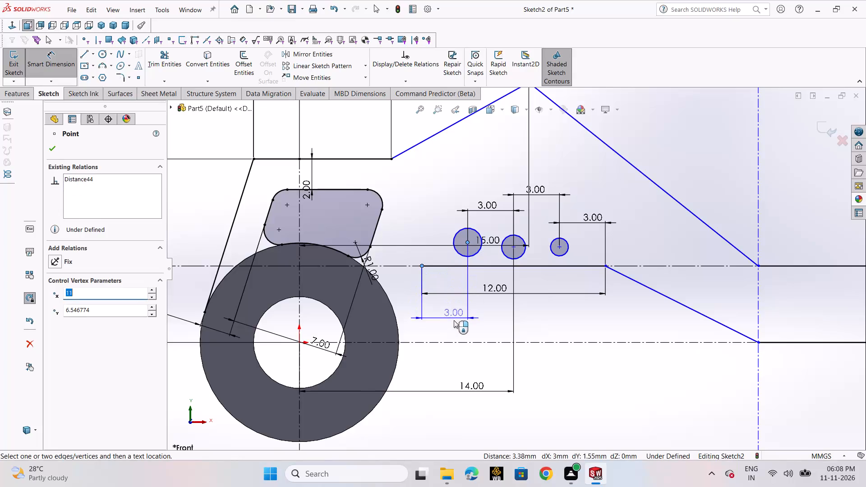
{"action": "left_click", "coordinate": [453, 322]}
{"action": "left_click", "coordinate": [417, 309]}
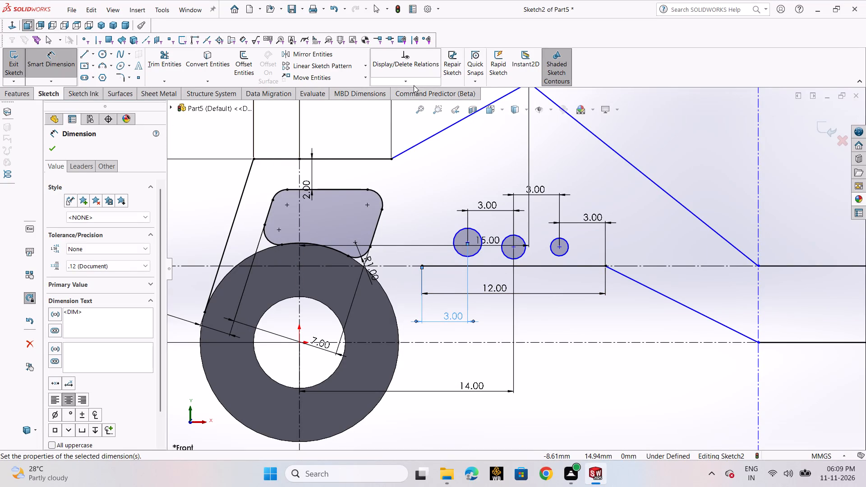
Add a Horizontal relation between the centres of the three small circles.
{"action": "left_click", "coordinate": [414, 84]}
{"action": "left_click", "coordinate": [415, 99]}
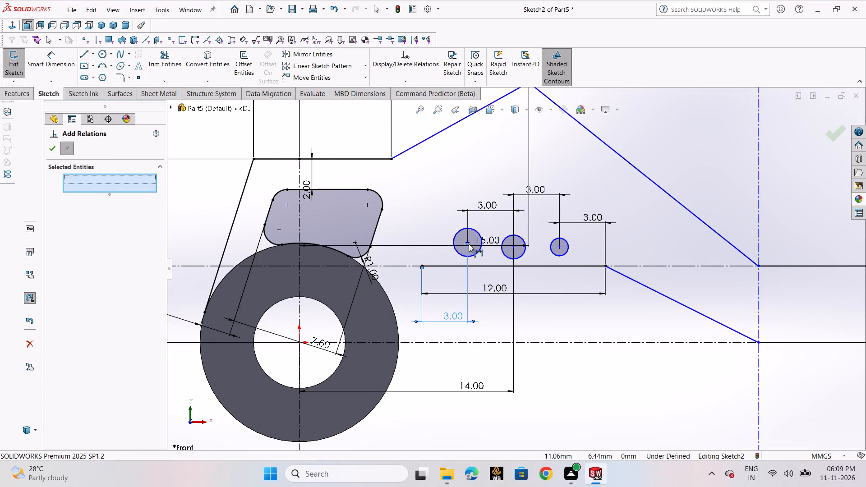
{"action": "left_click", "coordinate": [469, 244]}
{"action": "left_click", "coordinate": [513, 247]}
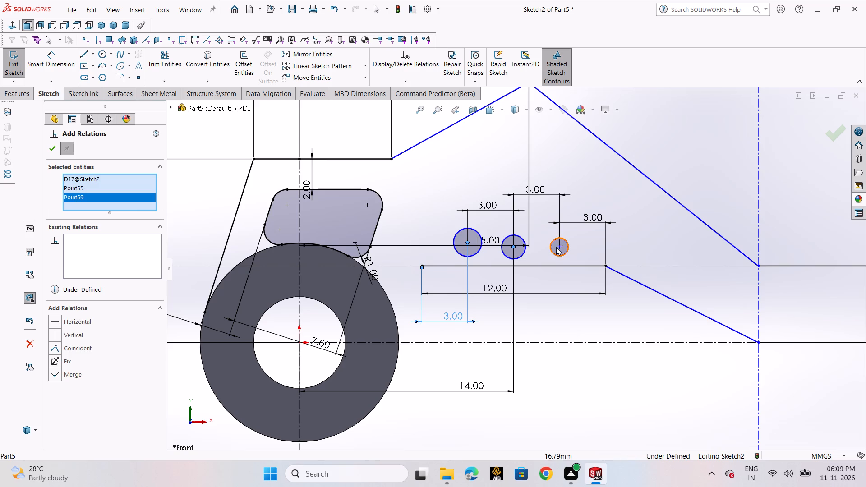
{"action": "left_click", "coordinate": [556, 247]}
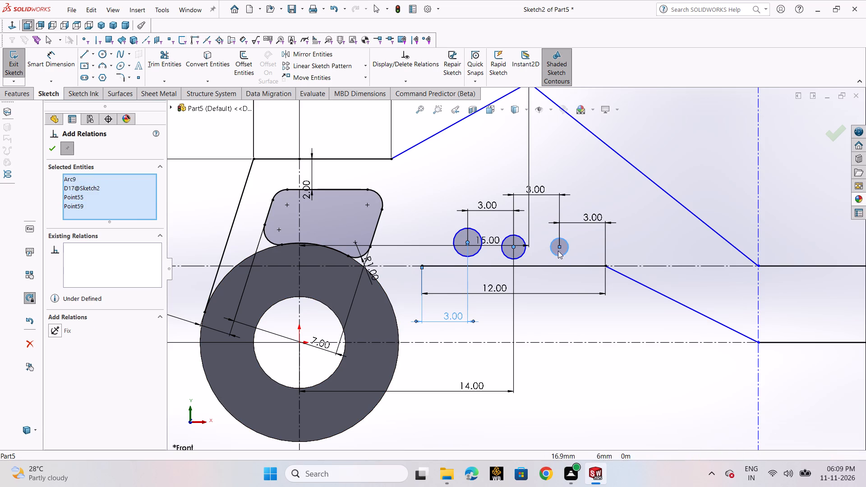
{"action": "left_click", "coordinate": [83, 188]}
{"action": "right_click", "coordinate": [83, 188]}
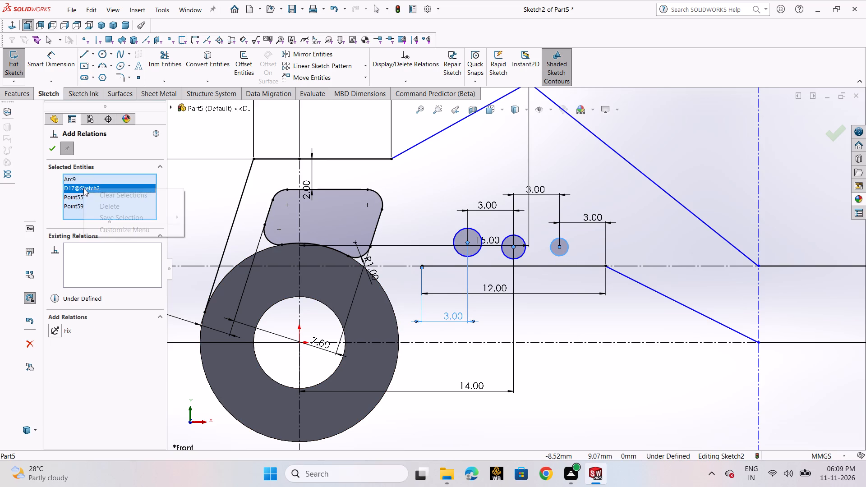
{"action": "left_click", "coordinate": [101, 206]}
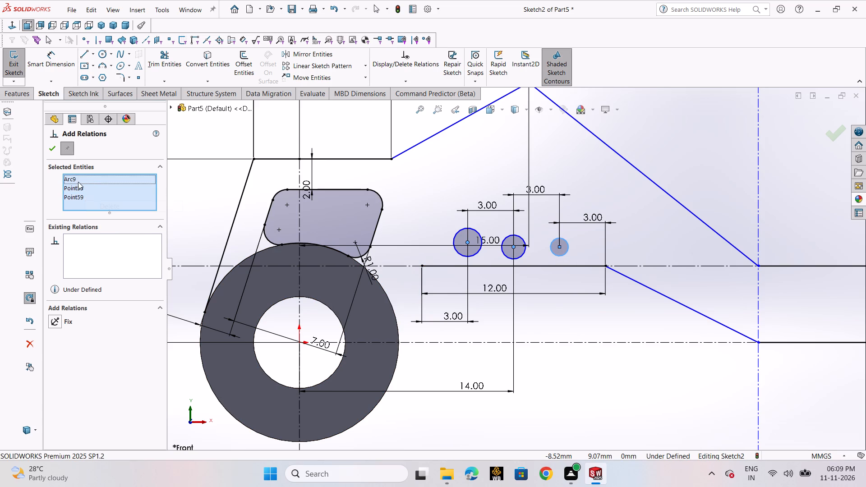
{"action": "left_click", "coordinate": [80, 180]}
{"action": "right_click", "coordinate": [80, 180]}
{"action": "left_click", "coordinate": [104, 197]}
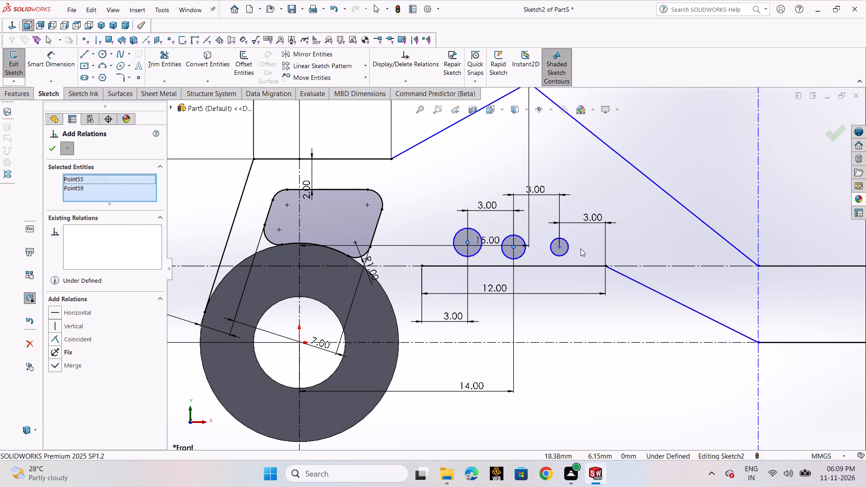
{"action": "left_click", "coordinate": [559, 248]}
{"action": "left_click", "coordinate": [89, 318]}
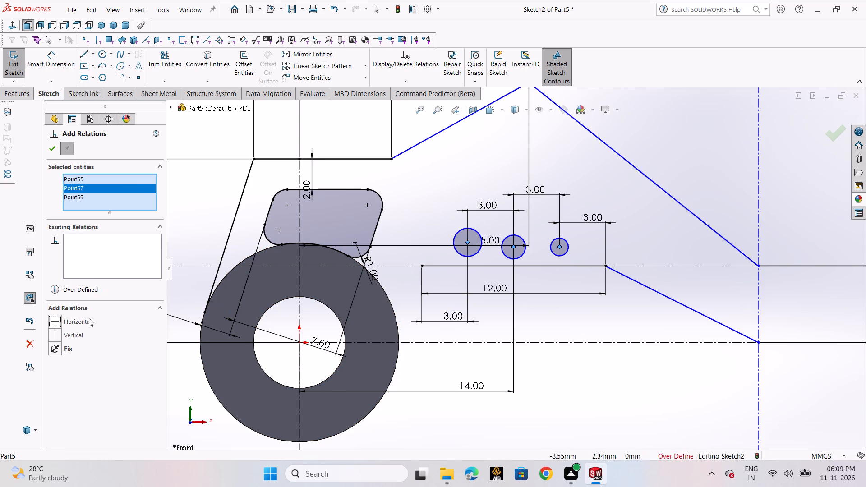
{"action": "left_click", "coordinate": [54, 147]}
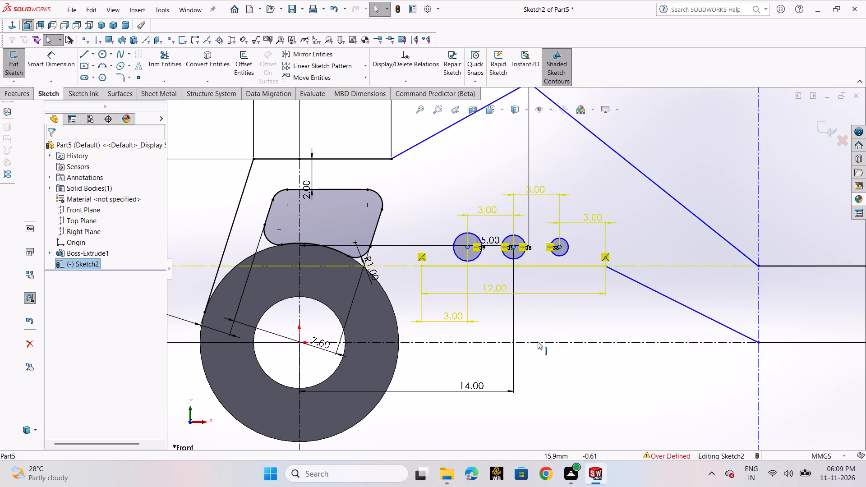
Delete the conflicting relation at the step line's endpoint where the sloped line begins.
{"action": "left_click", "coordinate": [562, 328]}
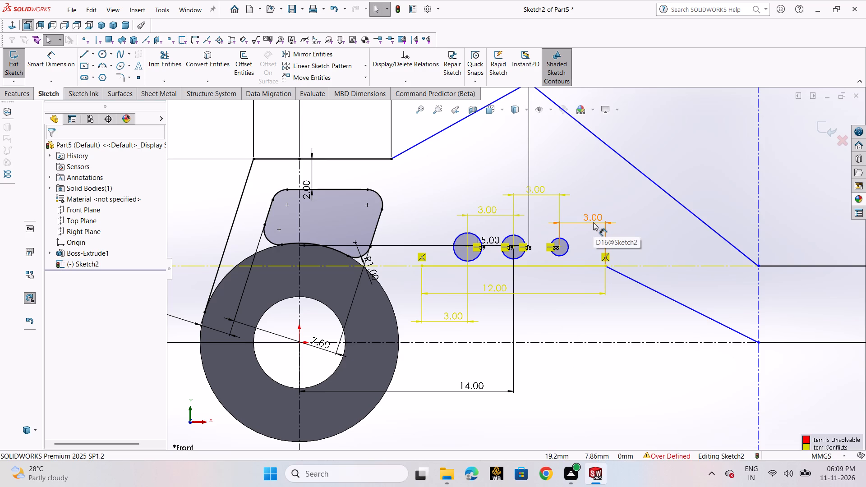
{"action": "left_click", "coordinate": [605, 257]}
{"action": "key", "text": "Delete"}
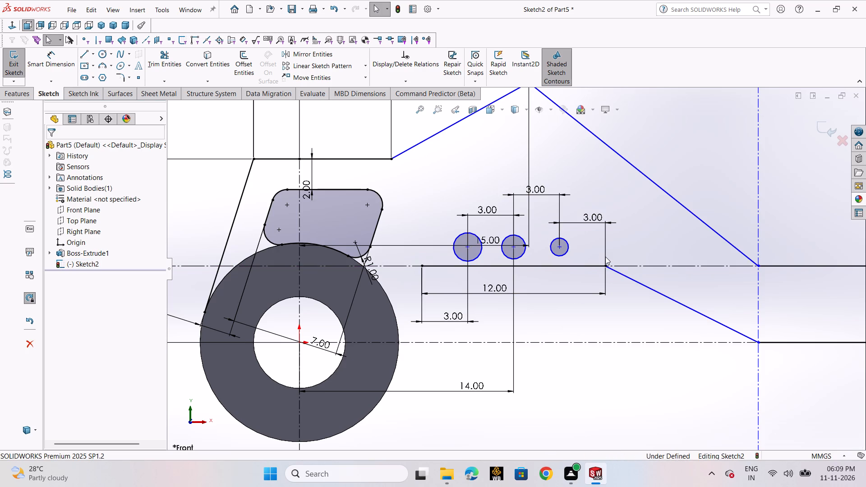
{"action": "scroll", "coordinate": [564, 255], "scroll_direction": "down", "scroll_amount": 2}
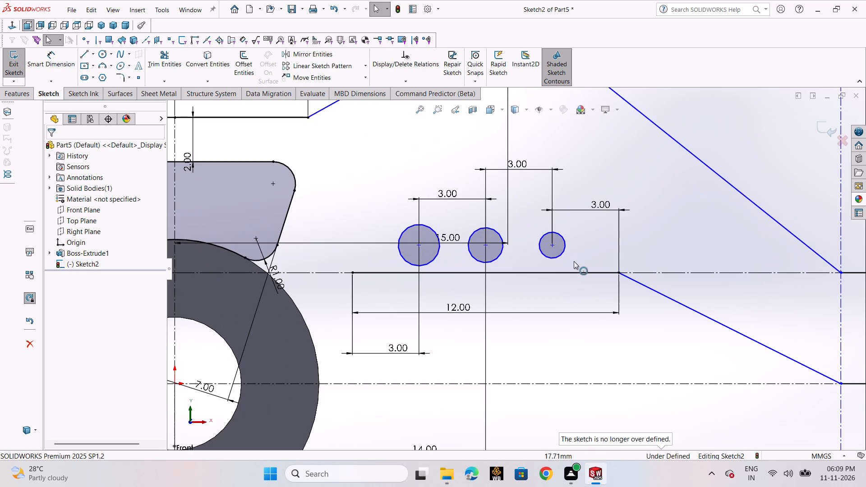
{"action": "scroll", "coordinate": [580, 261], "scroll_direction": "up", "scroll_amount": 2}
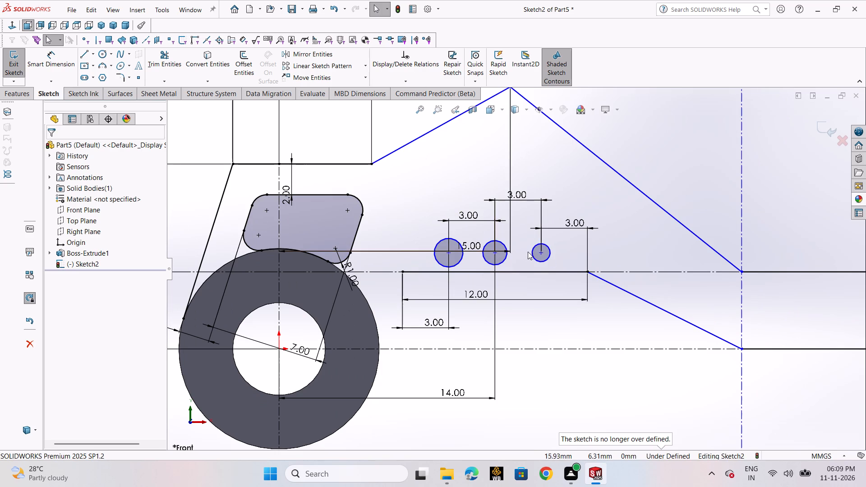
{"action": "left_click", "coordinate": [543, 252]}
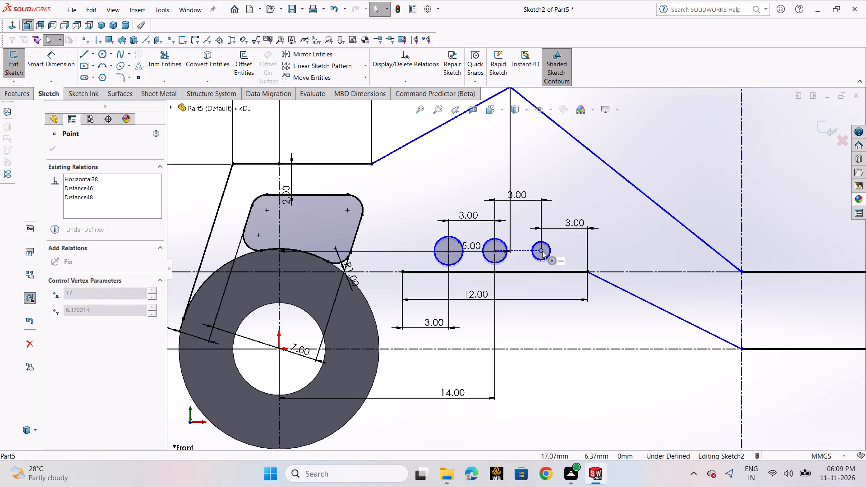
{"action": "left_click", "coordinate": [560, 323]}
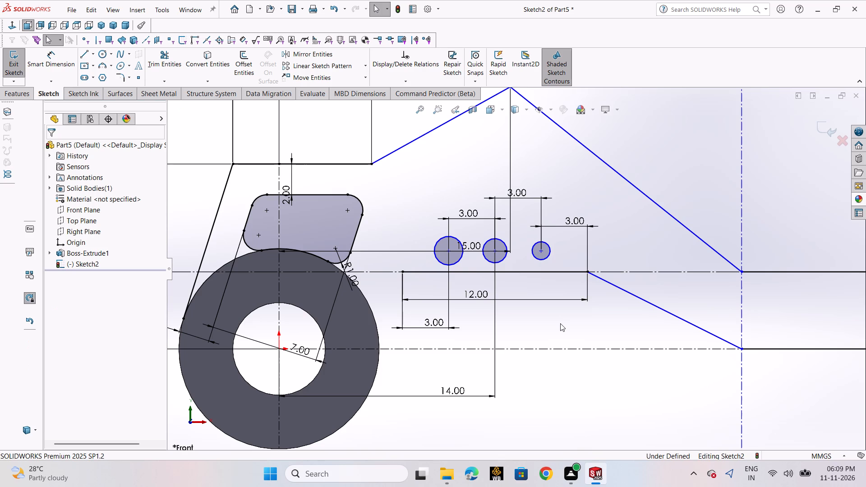
Dimension the diameters of the two outer small circles as 2 mm each.
{"action": "left_click", "coordinate": [50, 60]}
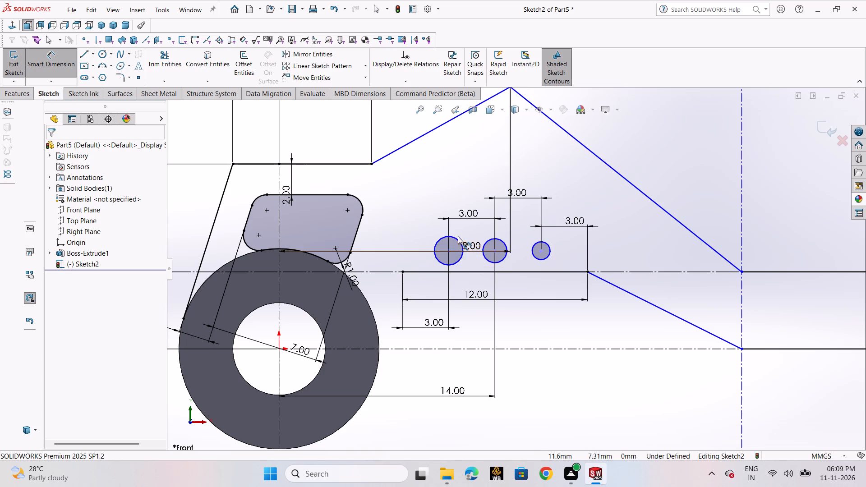
{"action": "left_click", "coordinate": [442, 238]}
{"action": "left_click", "coordinate": [421, 209]}
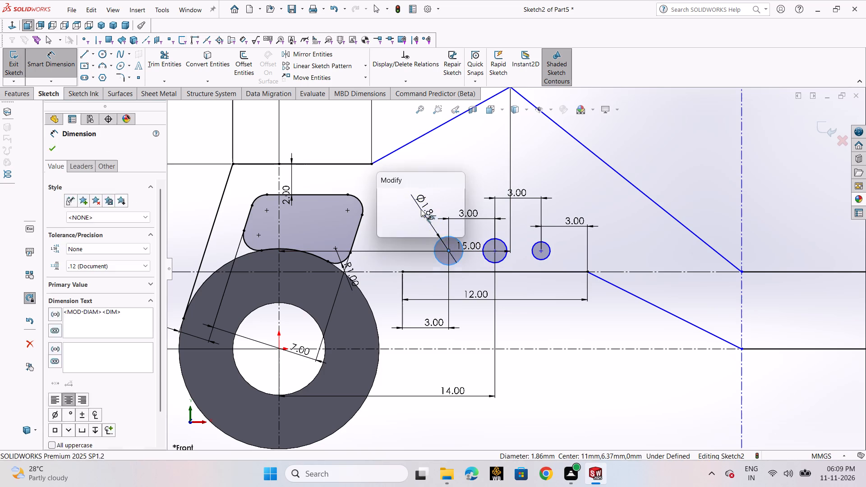
{"action": "key", "text": "2"}
{"action": "key", "text": "Return"}
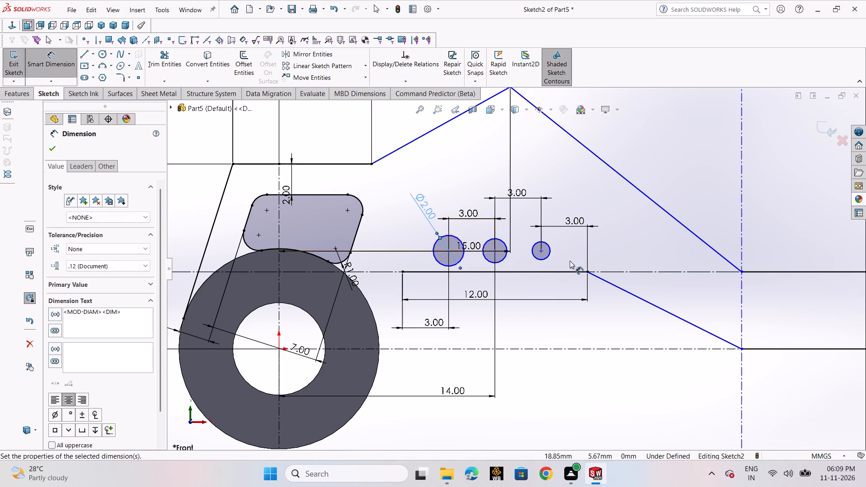
{"action": "left_click", "coordinate": [549, 250]}
{"action": "left_click", "coordinate": [572, 194]}
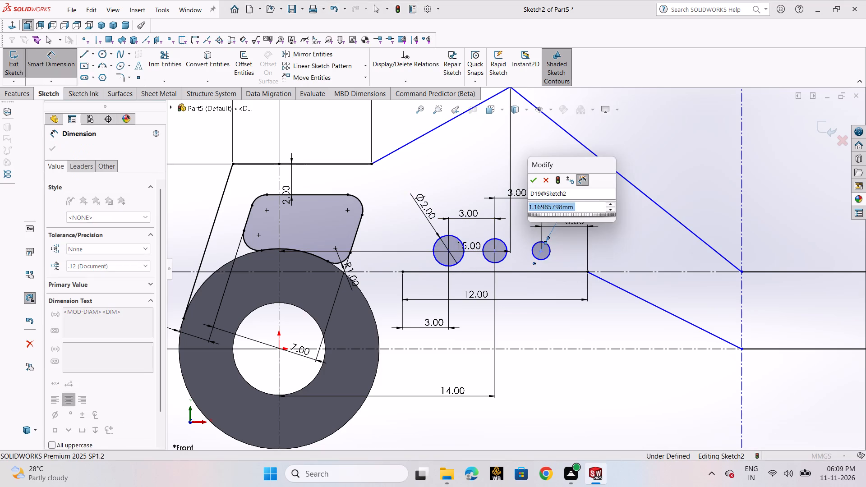
{"action": "key", "text": "2"}
{"action": "key", "text": "Return"}
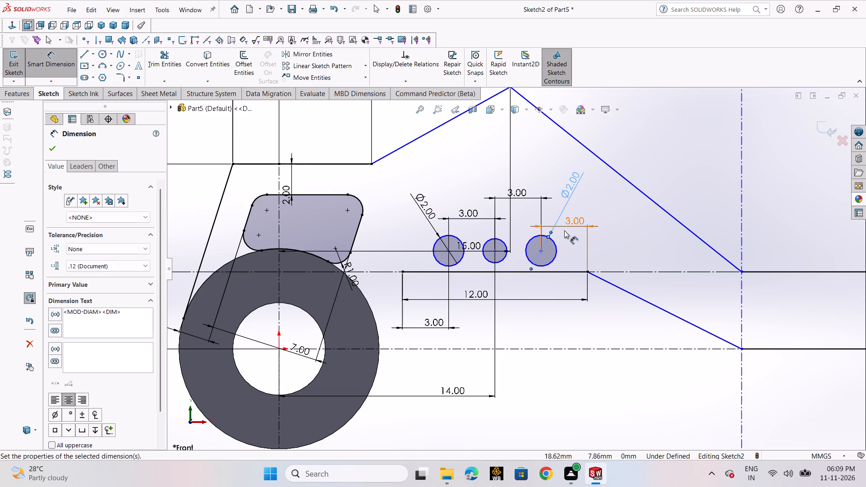
Dimension the diameter of the middle small circle as 3 mm.
{"action": "left_click", "coordinate": [503, 240]}
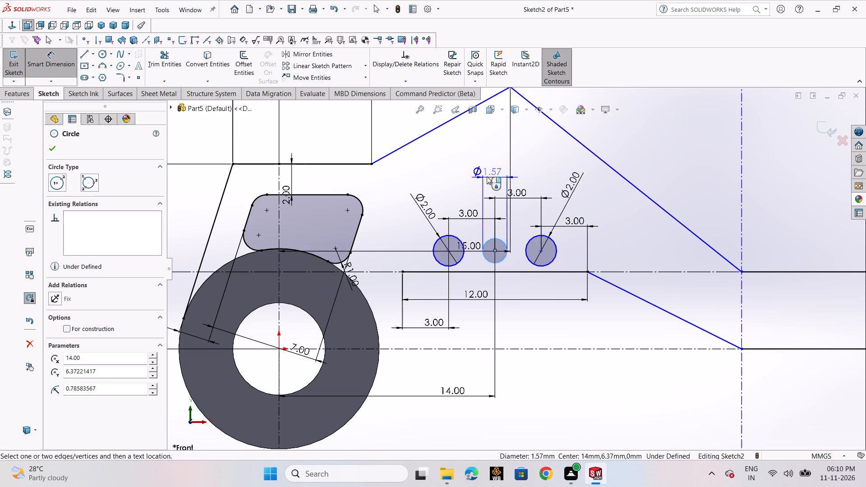
{"action": "left_click", "coordinate": [487, 175]}
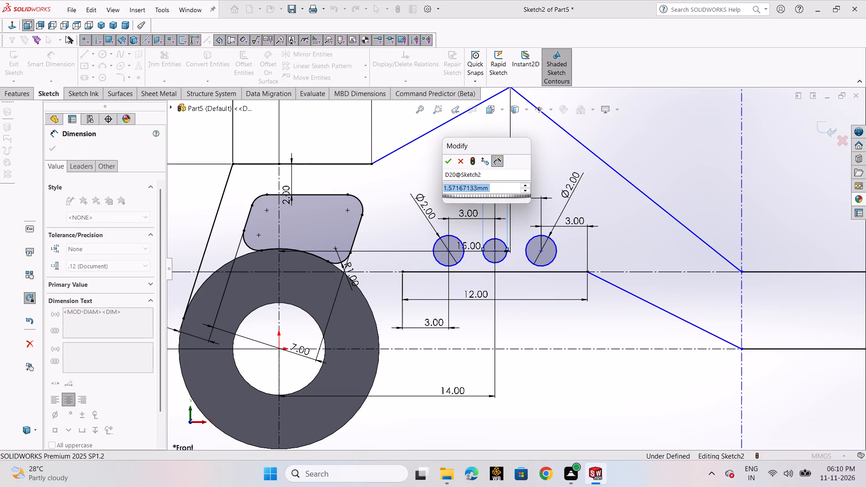
{"action": "key", "text": "3"}
{"action": "key", "text": "Return"}
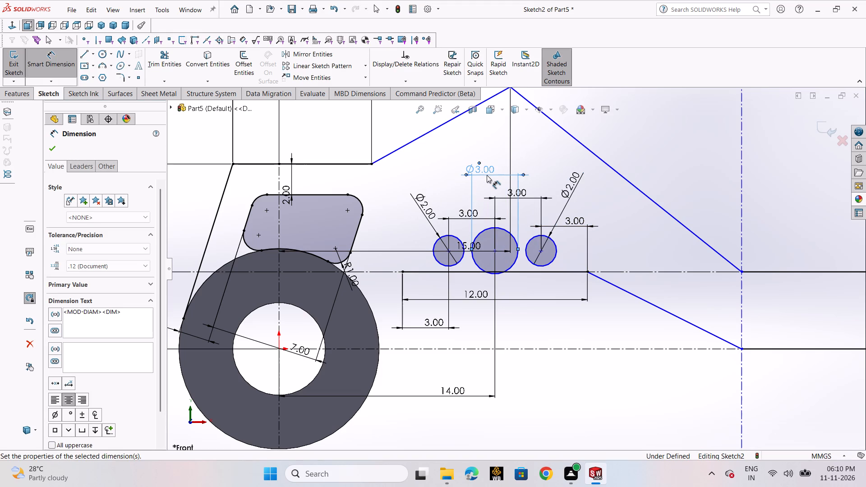
{"action": "left_click", "coordinate": [53, 153]}
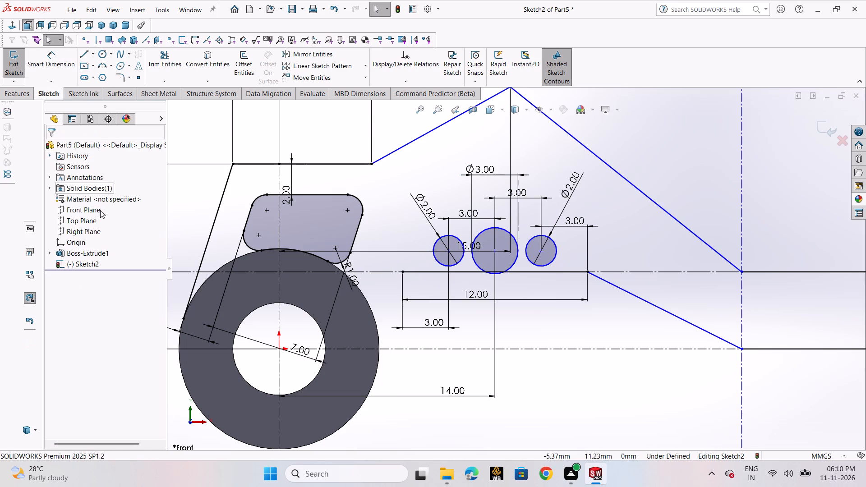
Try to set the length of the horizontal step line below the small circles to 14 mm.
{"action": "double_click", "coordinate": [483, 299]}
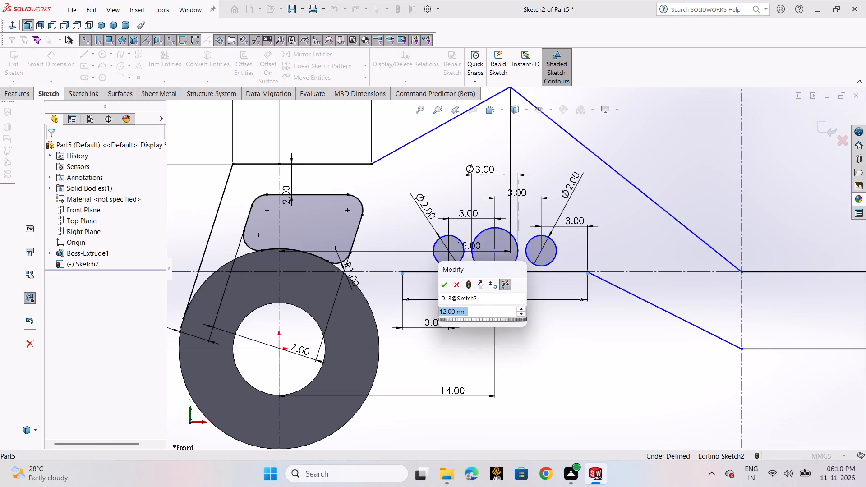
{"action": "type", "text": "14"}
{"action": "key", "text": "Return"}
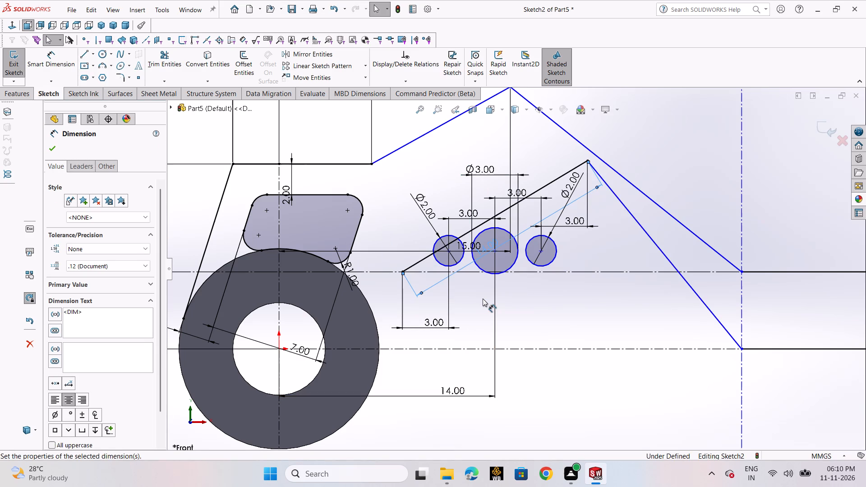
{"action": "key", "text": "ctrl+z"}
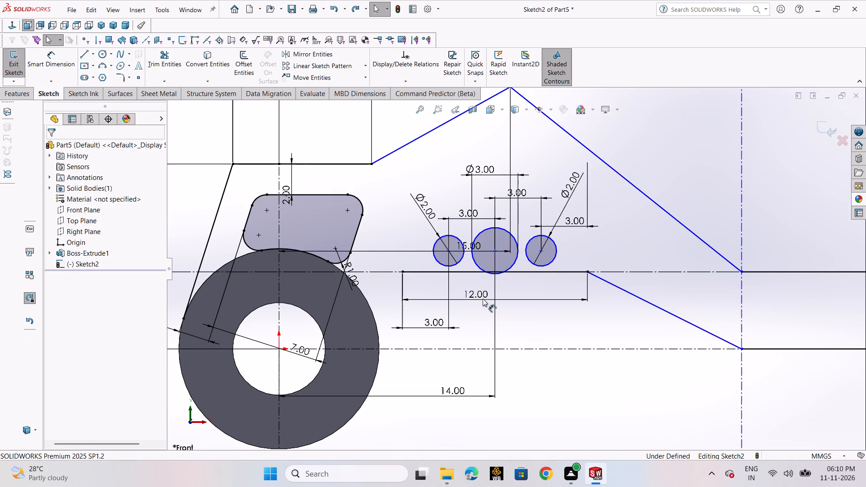
Delete the lower sloped line and the horizontal step line below the three small circles.
{"action": "scroll", "coordinate": [601, 275], "scroll_direction": "down", "scroll_amount": 4}
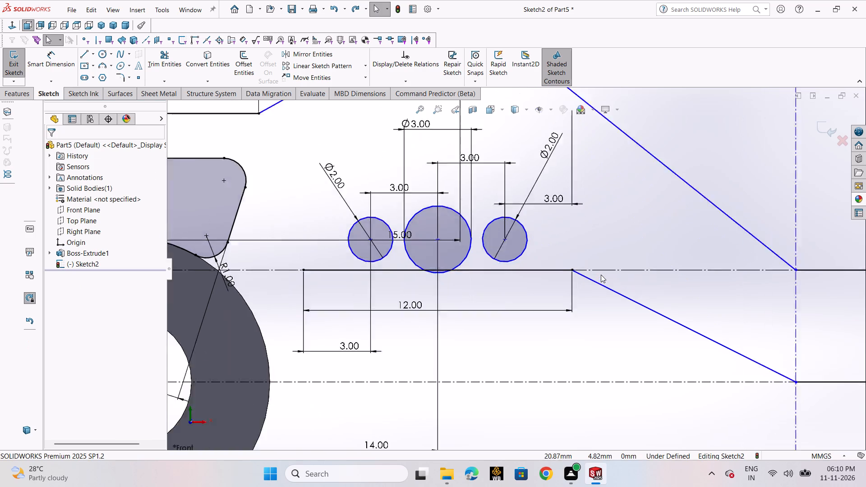
{"action": "scroll", "coordinate": [588, 280], "scroll_direction": "down", "scroll_amount": 4}
{"action": "scroll", "coordinate": [527, 283], "scroll_direction": "up", "scroll_amount": 10}
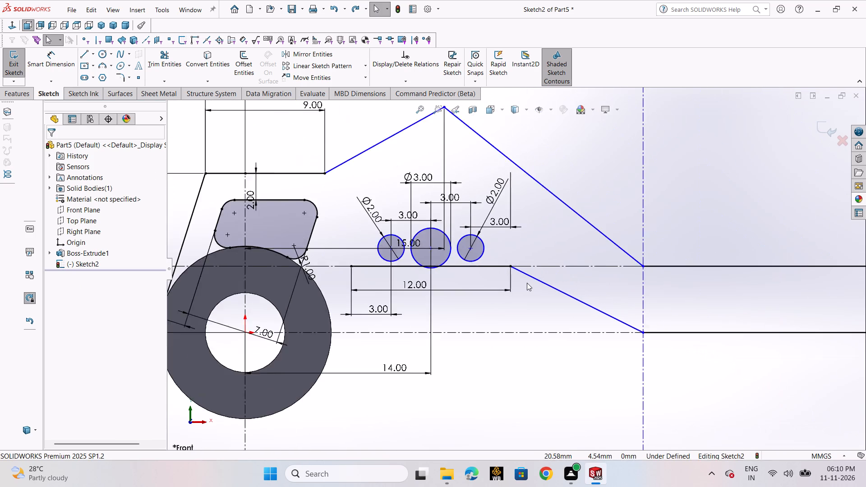
{"action": "left_click", "coordinate": [565, 294]}
{"action": "key", "text": "Delete"}
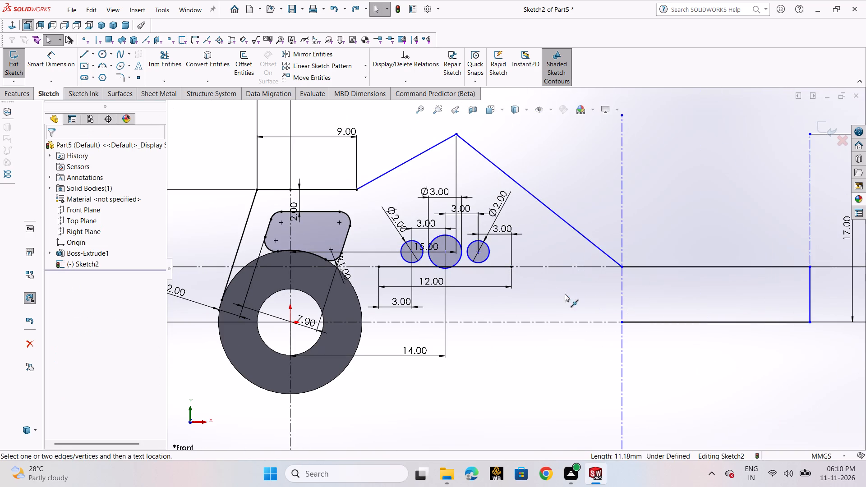
{"action": "left_click", "coordinate": [499, 266]}
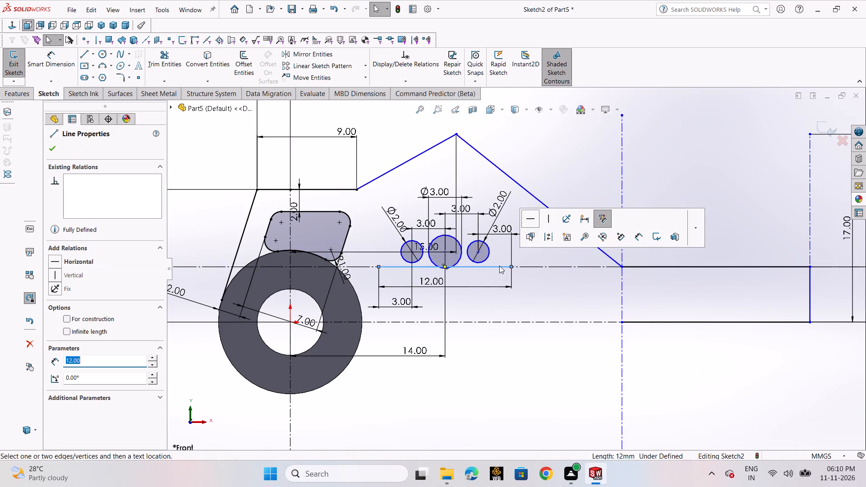
{"action": "key", "text": "Delete"}
{"action": "left_click", "coordinate": [377, 236]}
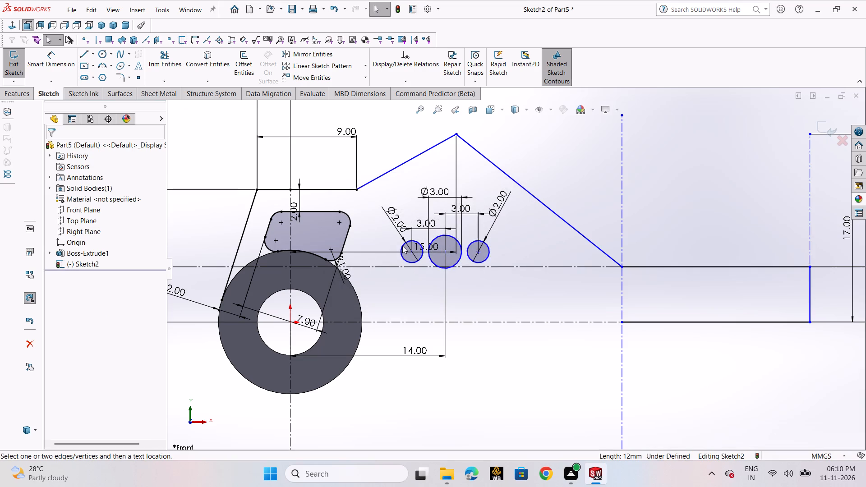
Move the row of three small circles slightly upward, clear of the upper horizontal centreline.
{"action": "scroll", "coordinate": [469, 276], "scroll_direction": "down", "scroll_amount": 3}
{"action": "left_click_drag", "start_coordinate": [439, 231], "coordinate": [438, 223]}
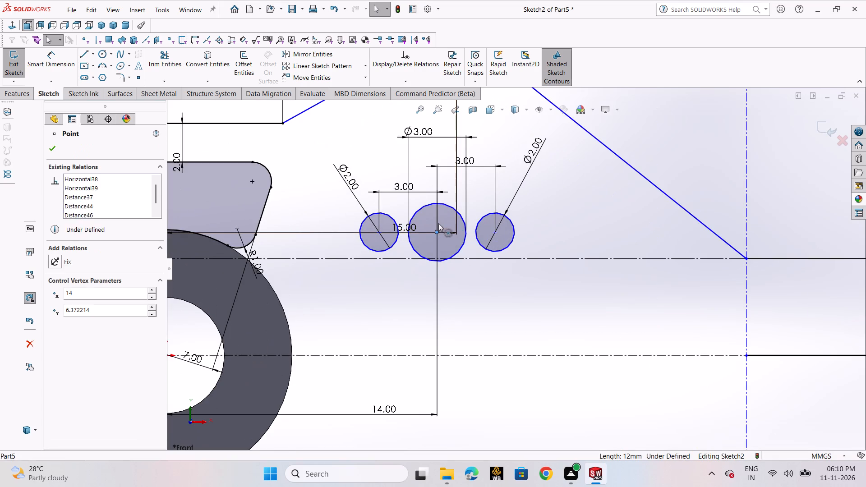
{"action": "left_click_drag", "start_coordinate": [438, 223], "coordinate": [439, 215]}
{"action": "left_click", "coordinate": [467, 316]}
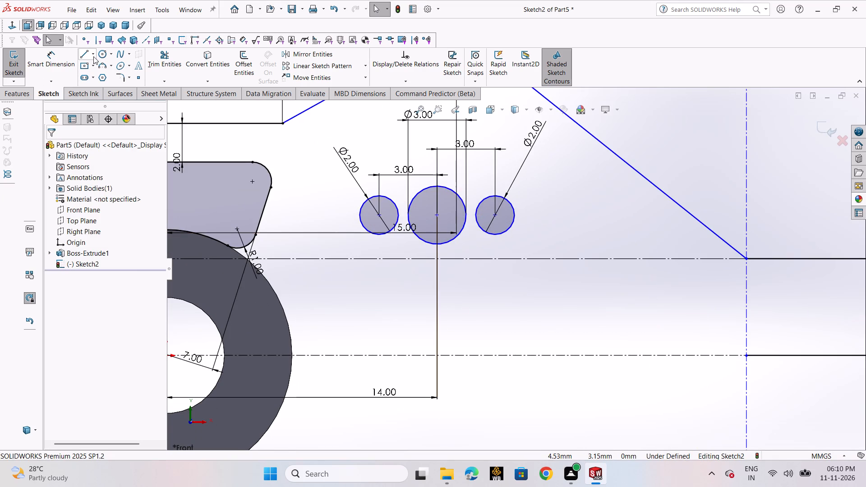
Sketch a vertical line from the lower to the upper horizontal centreline beside the cylinder, continuing about 15.6 mm horizontally beneath the small circles.
{"action": "left_click", "coordinate": [87, 54]}
{"action": "left_click", "coordinate": [88, 62]}
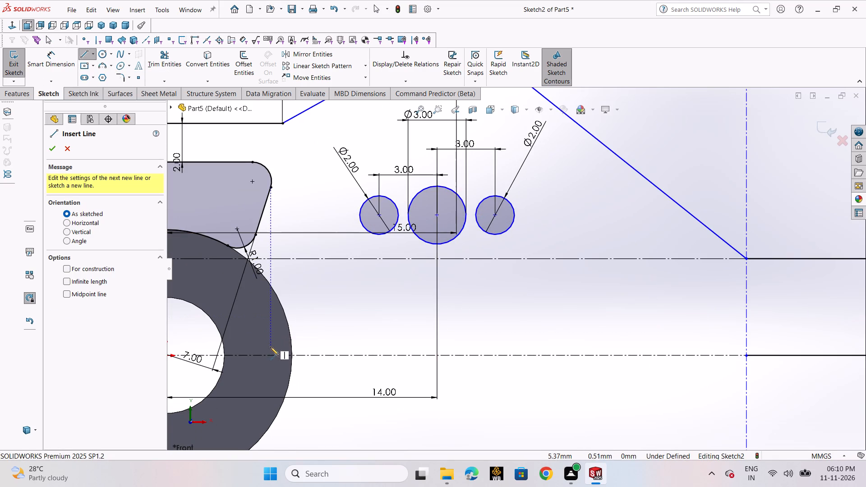
{"action": "left_click", "coordinate": [271, 354]}
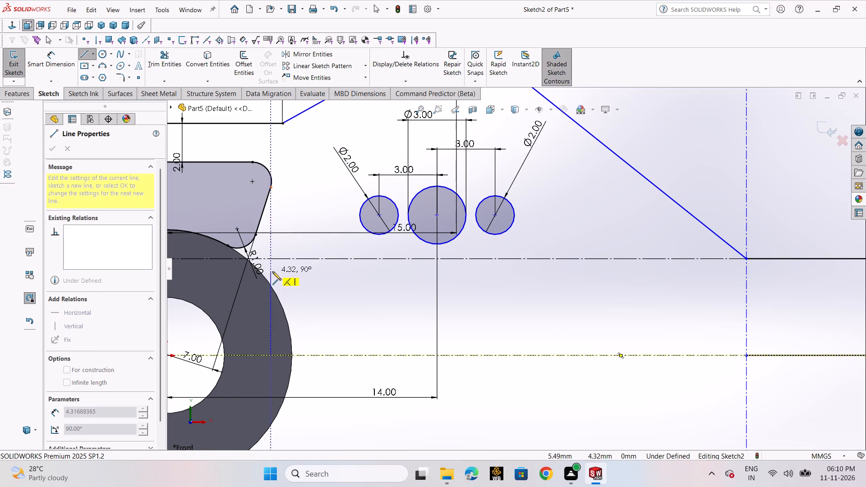
{"action": "left_click", "coordinate": [271, 258]}
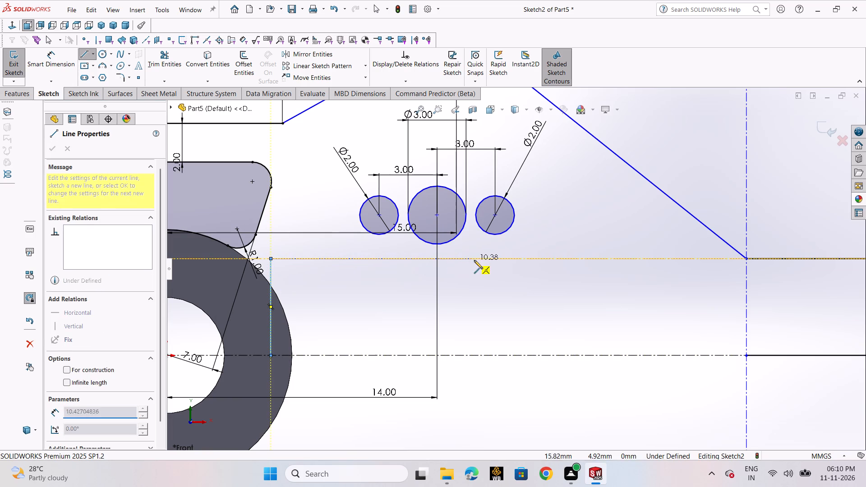
{"action": "left_click", "coordinate": [571, 260]}
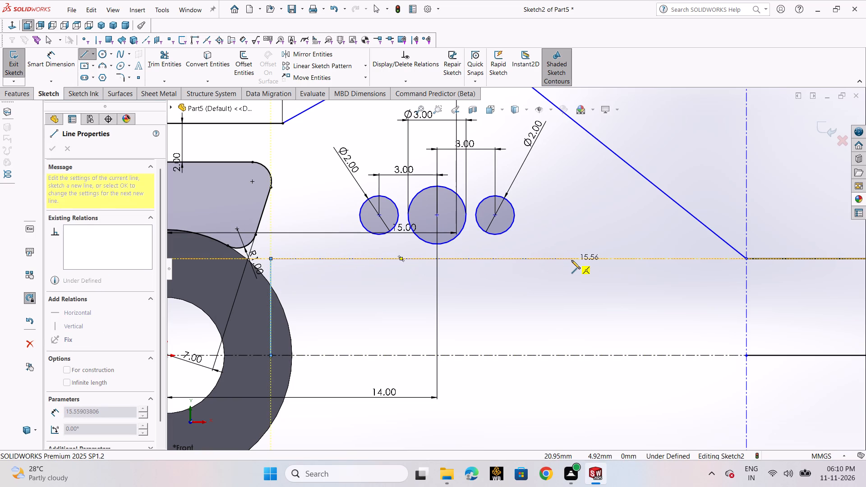
{"action": "right_click", "coordinate": [571, 260]}
{"action": "left_click", "coordinate": [595, 267]}
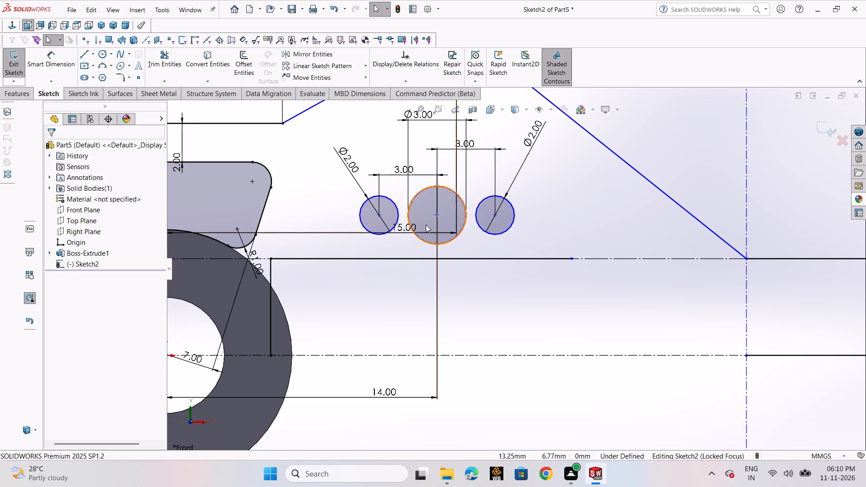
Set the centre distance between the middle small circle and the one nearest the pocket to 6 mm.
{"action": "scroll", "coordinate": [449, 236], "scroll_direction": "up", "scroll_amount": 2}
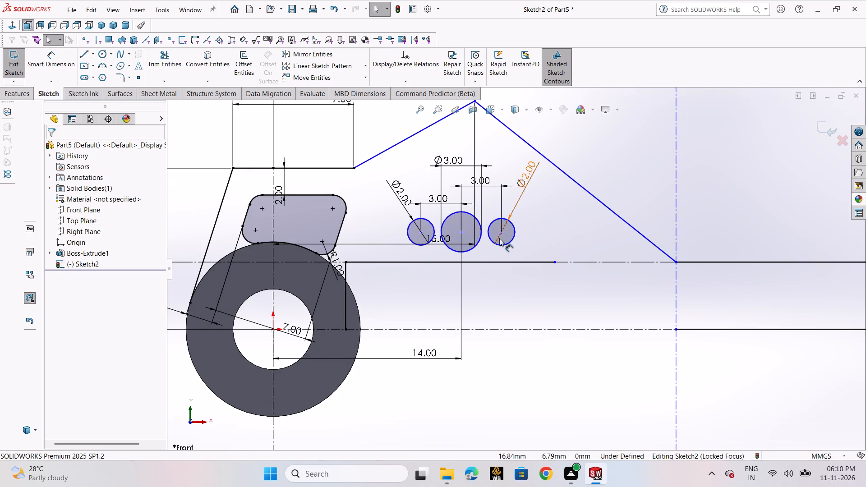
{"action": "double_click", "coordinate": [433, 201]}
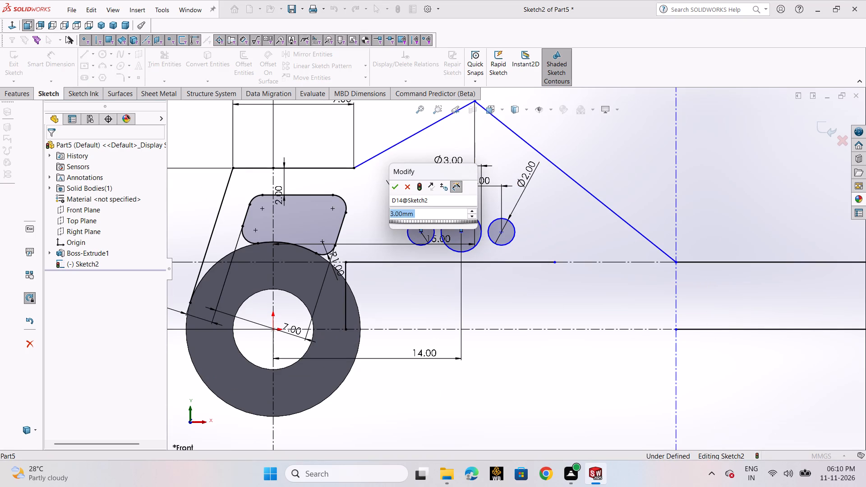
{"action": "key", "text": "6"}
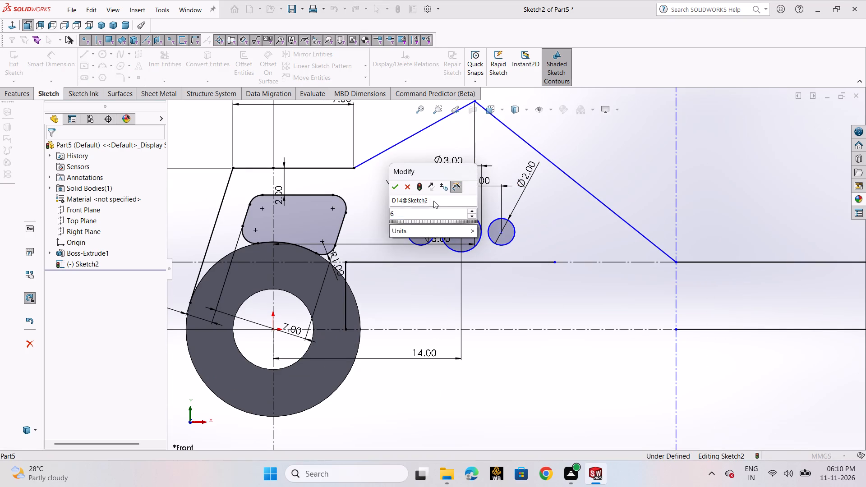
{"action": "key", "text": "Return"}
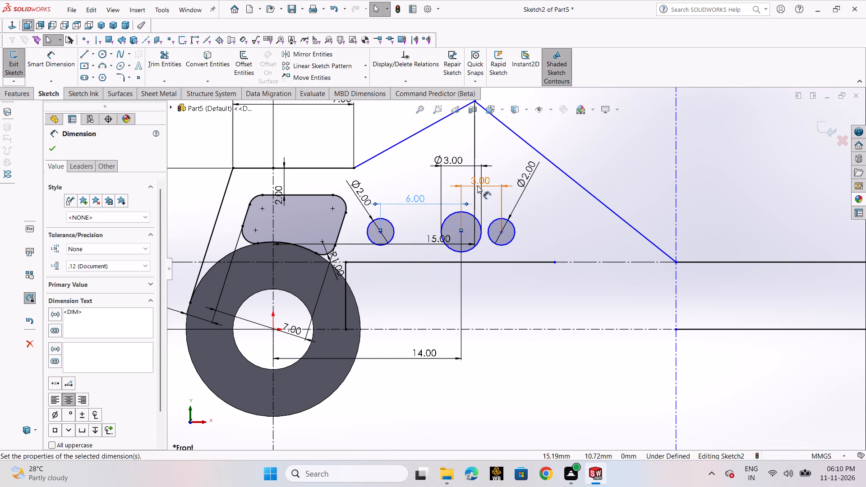
Set the centre distances from the middle small circle to both outer small circles to 5 mm.
{"action": "double_click", "coordinate": [483, 181]}
{"action": "key", "text": "5"}
{"action": "key", "text": "Return"}
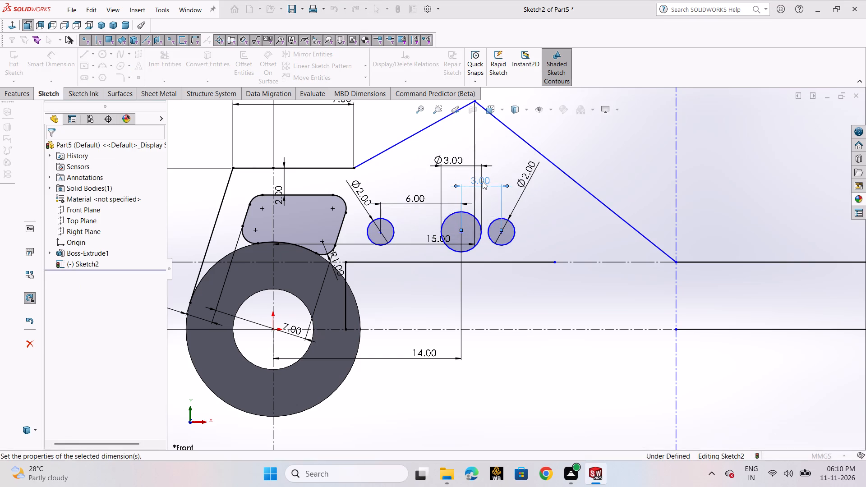
{"action": "double_click", "coordinate": [420, 201]}
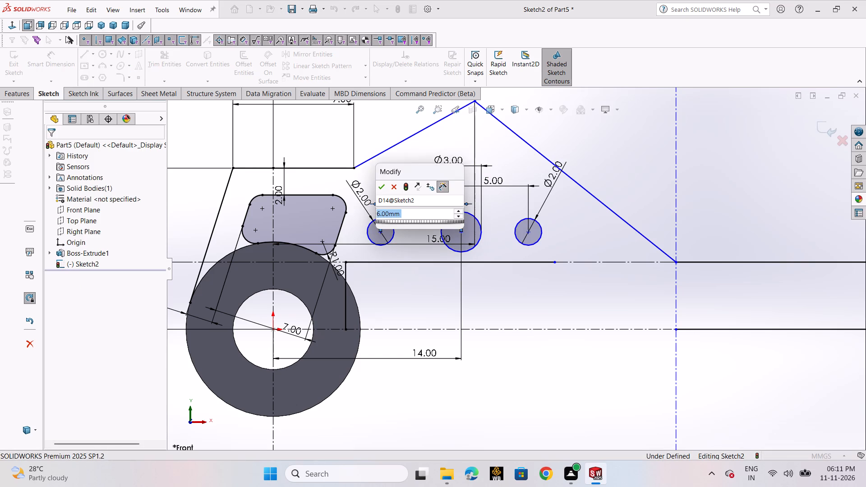
{"action": "key", "text": "5"}
{"action": "key", "text": "Return"}
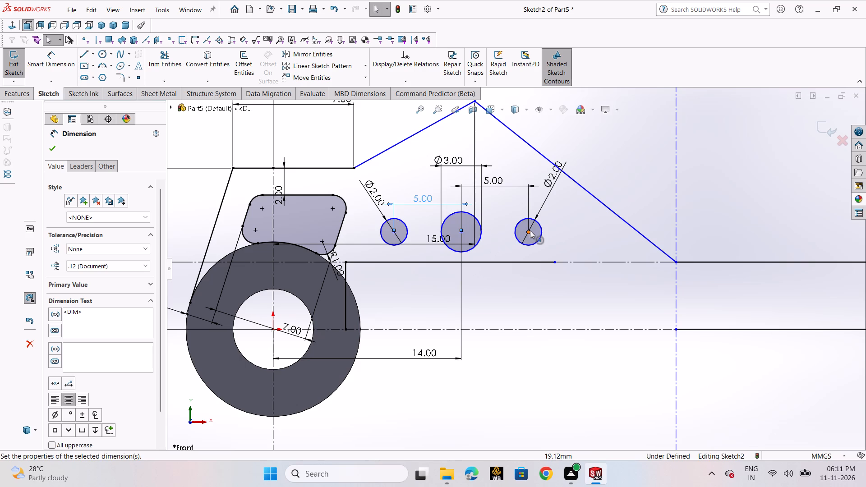
Dimension the middle small circle's centre 2 mm above the horizontal line beneath the three circles.
{"action": "left_click", "coordinate": [461, 233]}
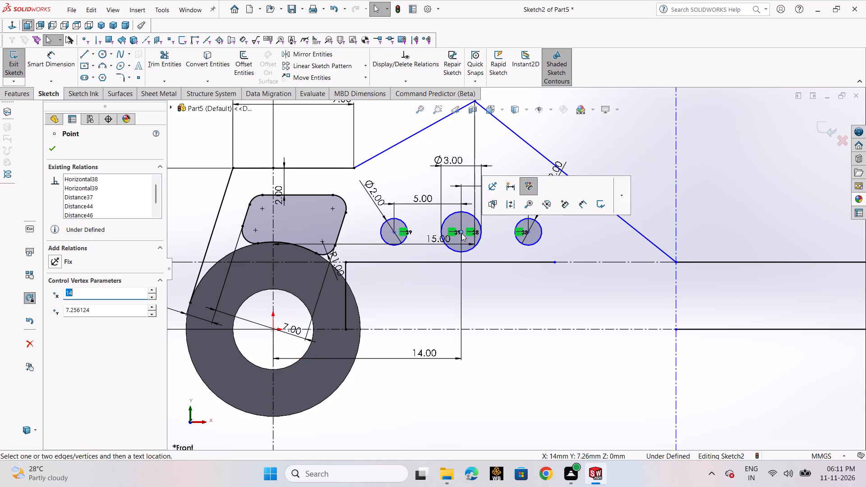
{"action": "left_click", "coordinate": [46, 64]}
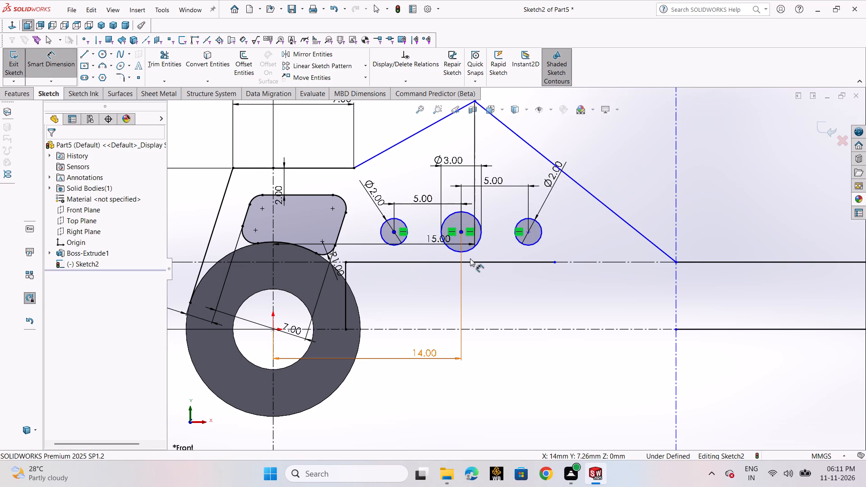
{"action": "left_click", "coordinate": [475, 261]}
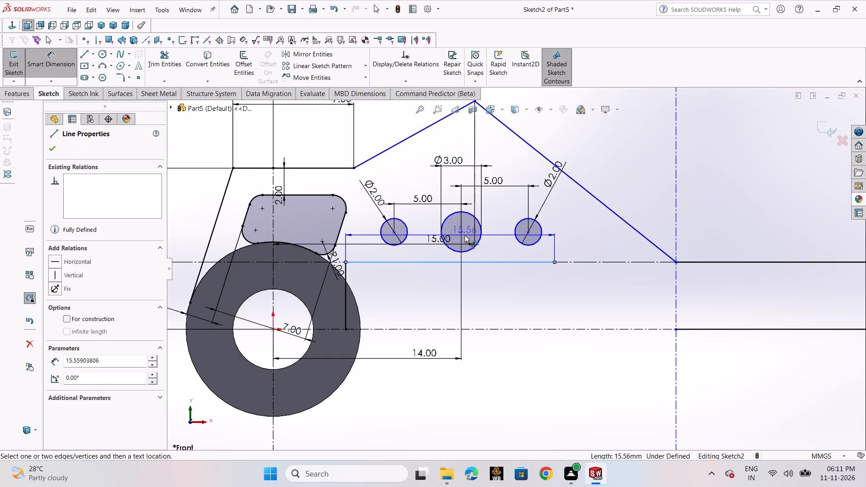
{"action": "left_click", "coordinate": [459, 233]}
{"action": "left_click", "coordinate": [733, 219]}
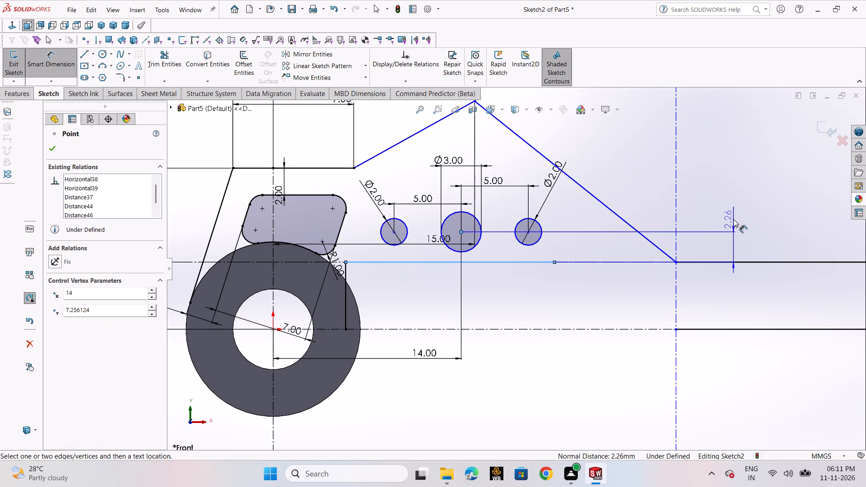
{"action": "key", "text": "2"}
{"action": "key", "text": "Return"}
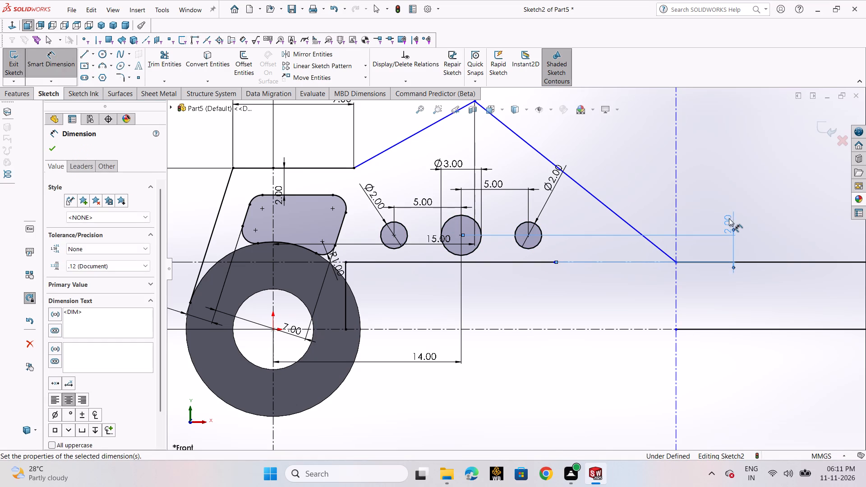
{"action": "left_click", "coordinate": [54, 144]}
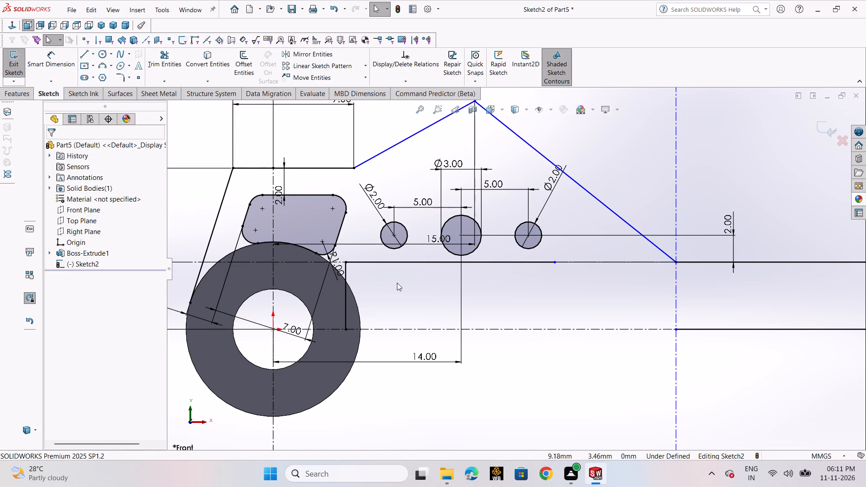
Sketch a sloped line about 10.3 mm long from the start of the handle's lower edge to the free end of the horizontal line.
{"action": "scroll", "coordinate": [569, 287], "scroll_direction": "up", "scroll_amount": 4}
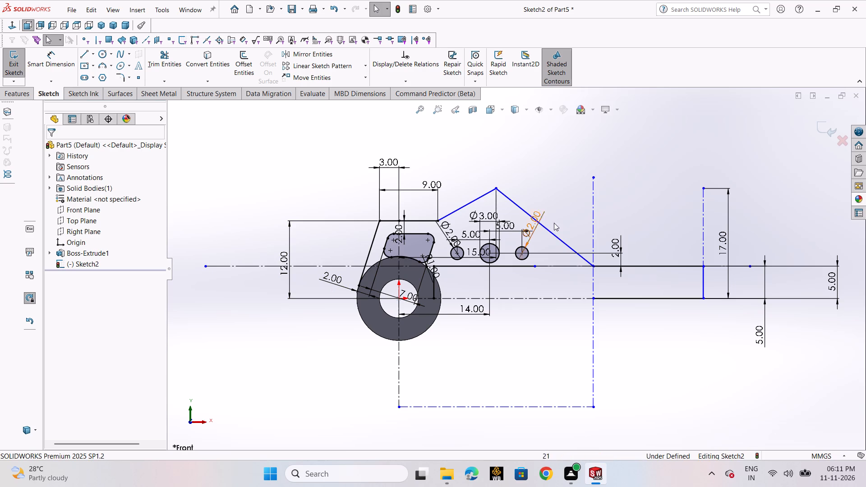
{"action": "left_click", "coordinate": [82, 57]}
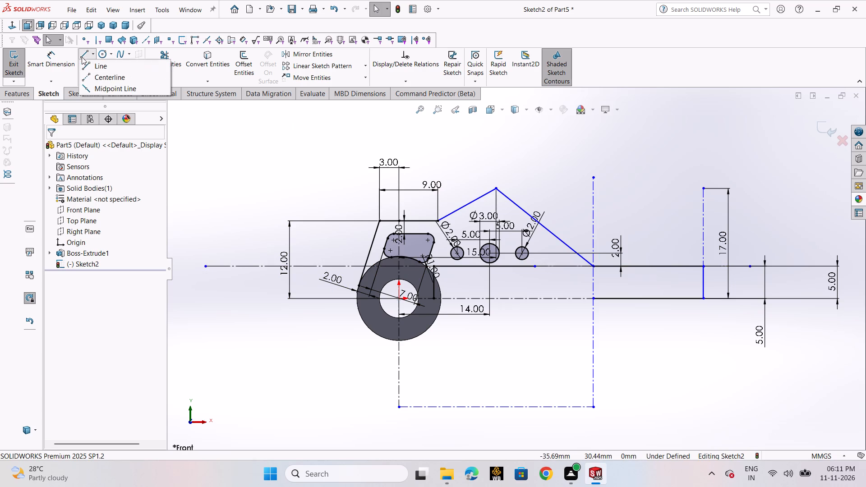
{"action": "left_click", "coordinate": [88, 63]}
{"action": "left_click", "coordinate": [591, 300]}
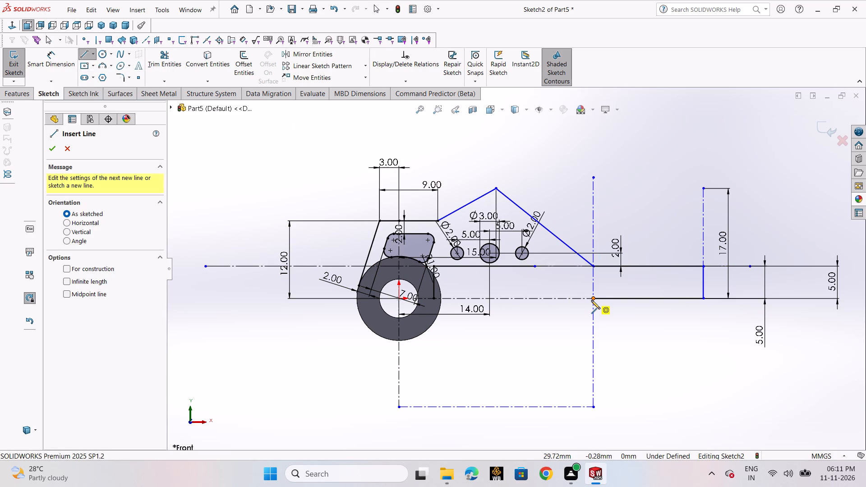
{"action": "left_click", "coordinate": [533, 268]}
{"action": "right_click", "coordinate": [533, 268]}
{"action": "left_click", "coordinate": [549, 278]}
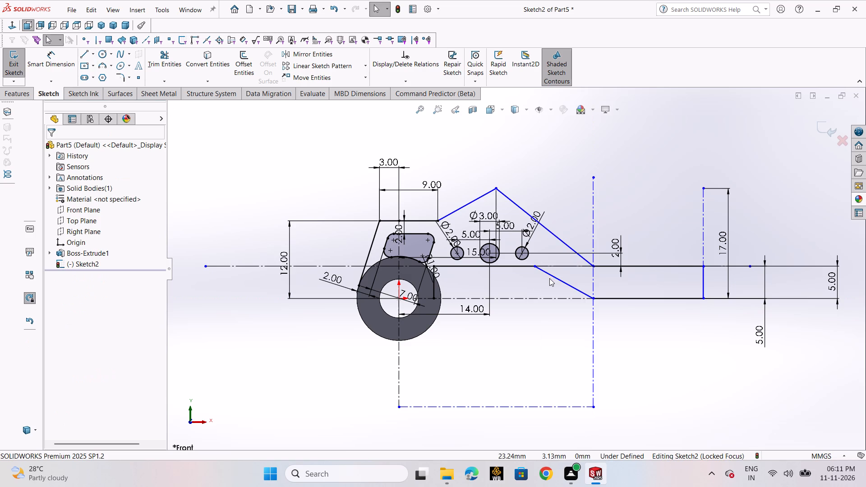
{"action": "left_click", "coordinate": [550, 174]}
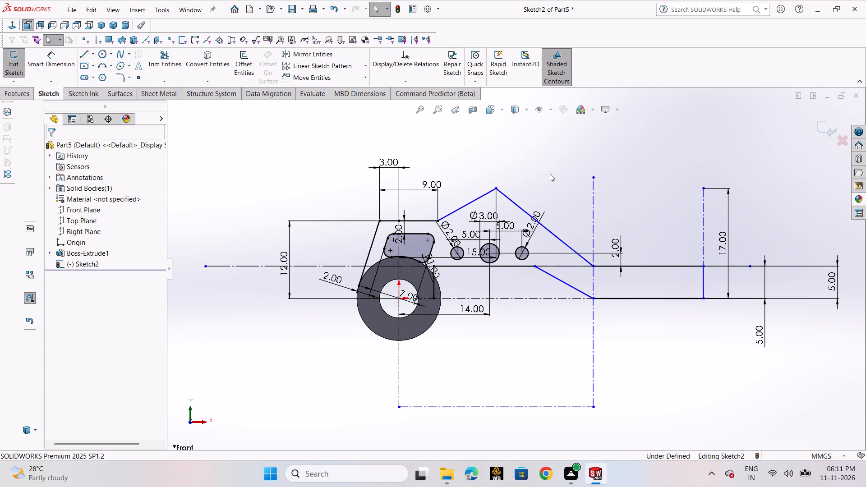
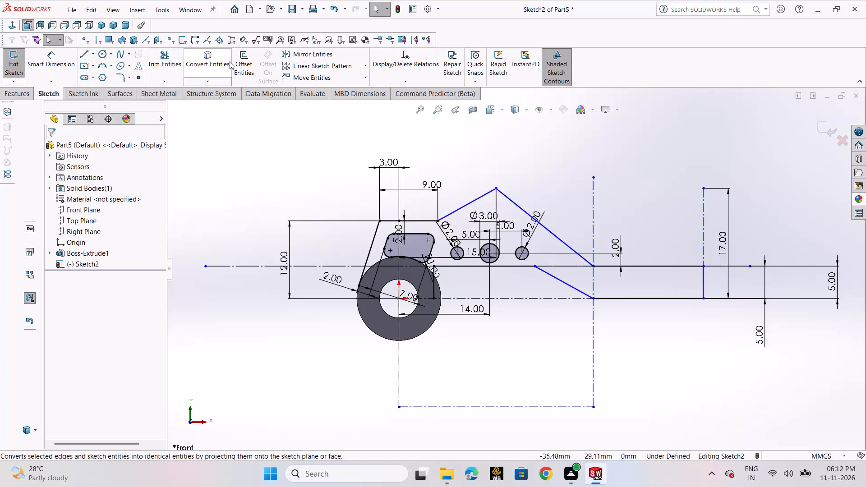
Exit the arm outline sketch and reopen it for editing from the long sloped line at its peak.
{"action": "left_click", "coordinate": [23, 69]}
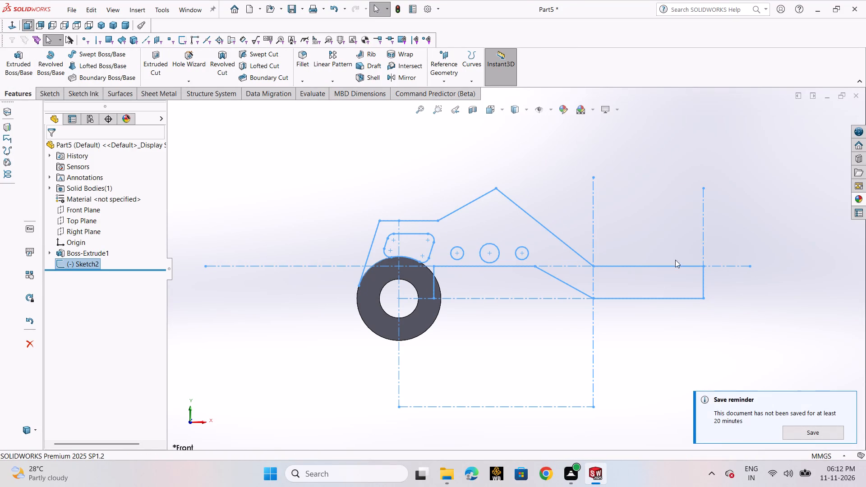
{"action": "double_click", "coordinate": [533, 218]}
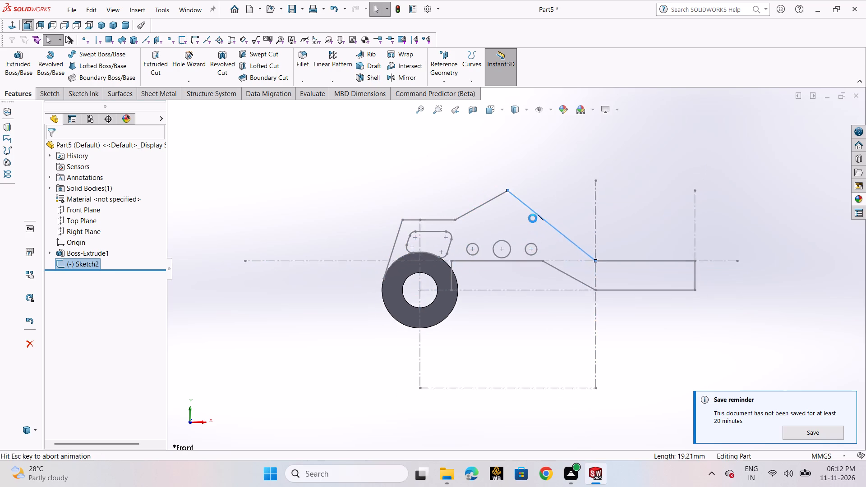
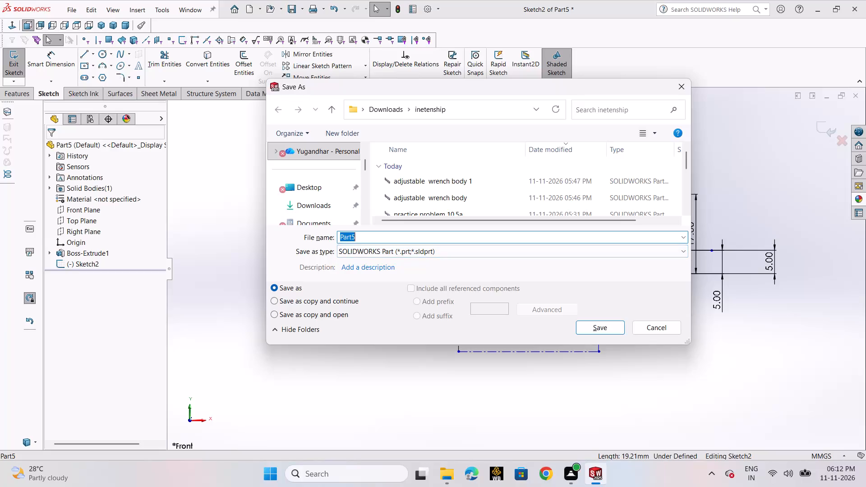
Save the part as Angle trigger in the inetenship folder.
{"action": "key", "text": "BackSpace"}
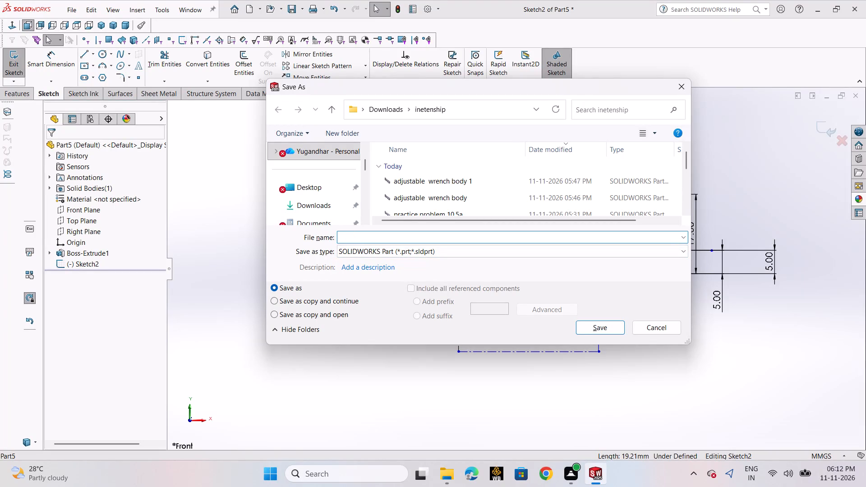
{"action": "key", "text": "a"}
{"action": "key", "text": "BackSpace"}
{"action": "type", "text": "le trig"}
{"action": "type", "text": "er"}
{"action": "key", "text": "BackSpace"}
{"action": "key", "text": "BackSpace"}
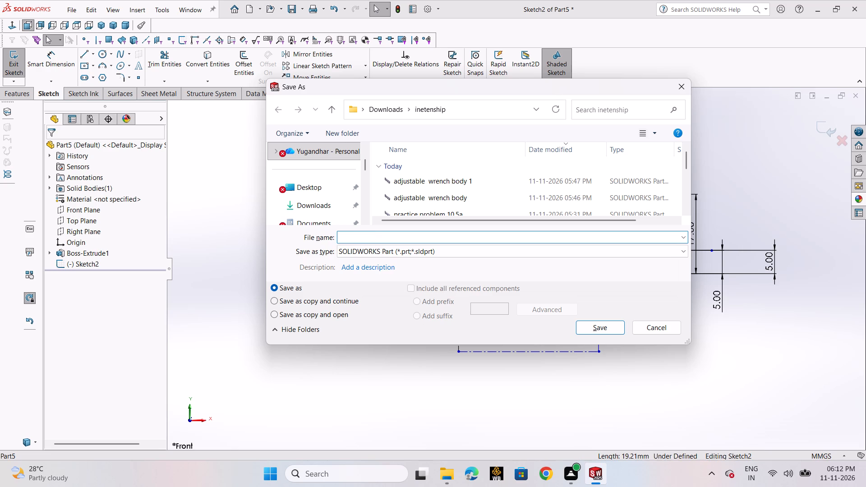
{"action": "type", "text": "ger"}
{"action": "left_click", "coordinate": [608, 325]}
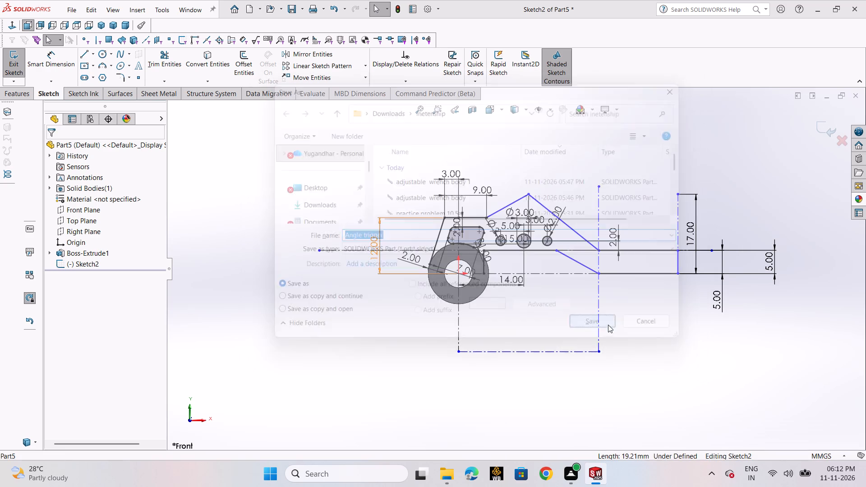
Convert the cylinder's outer circular edge into the arm outline sketch.
{"action": "scroll", "coordinate": [449, 219], "scroll_direction": "down", "scroll_amount": 3}
{"action": "scroll", "coordinate": [538, 260], "scroll_direction": "down", "scroll_amount": 3}
{"action": "scroll", "coordinate": [496, 286], "scroll_direction": "down", "scroll_amount": 1}
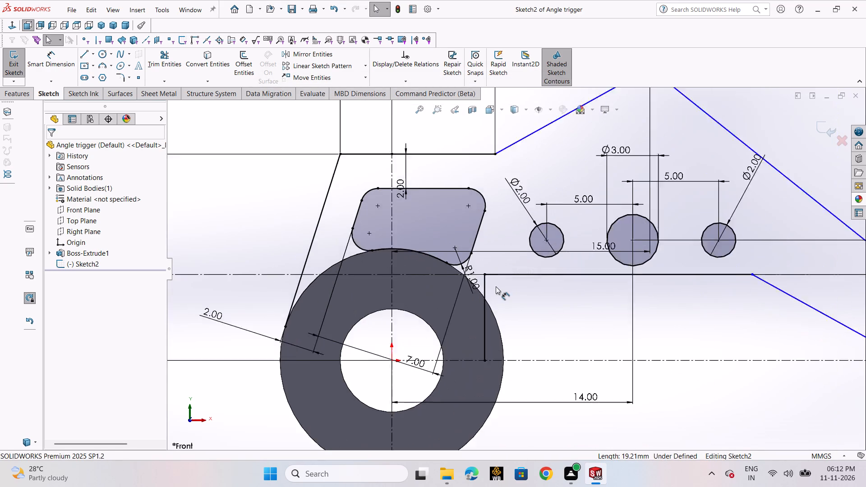
{"action": "scroll", "coordinate": [496, 286], "scroll_direction": "down", "scroll_amount": 1}
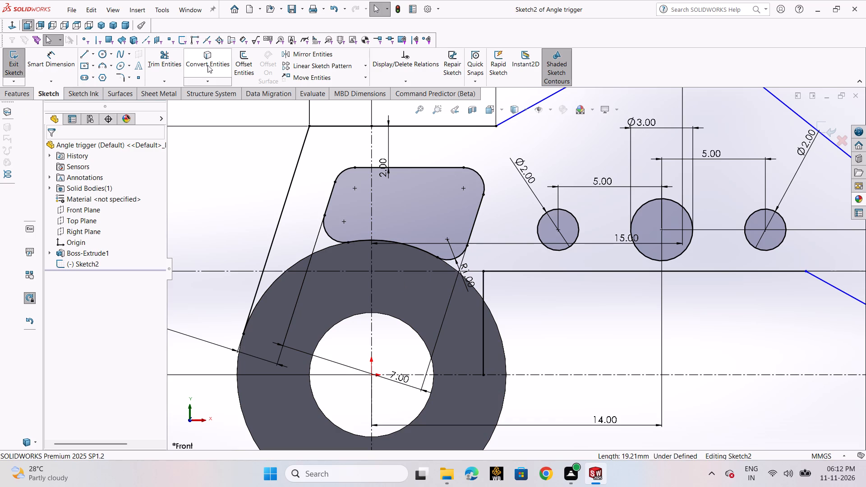
{"action": "left_click", "coordinate": [205, 62]}
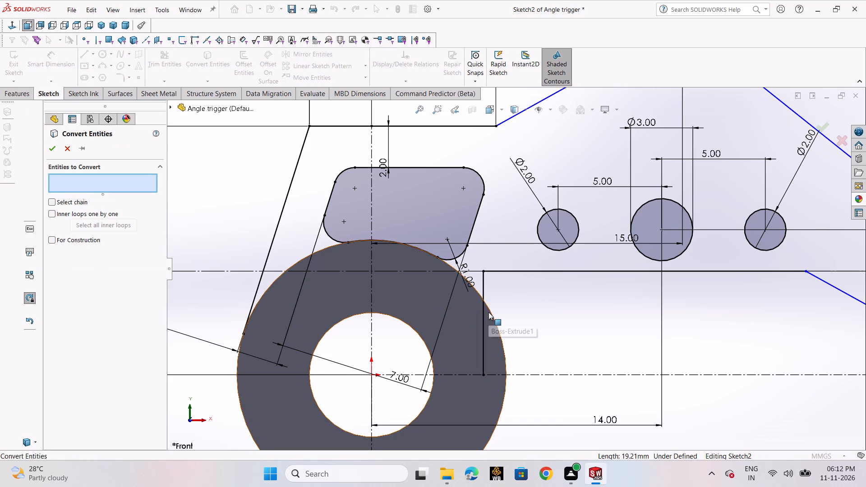
{"action": "left_click", "coordinate": [488, 310]}
{"action": "left_click", "coordinate": [55, 150]}
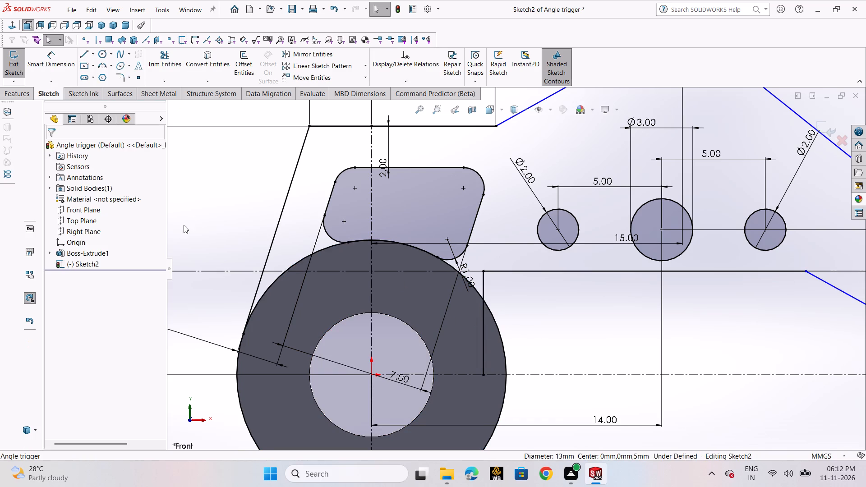
Trim the part of the short vertical line inside the cylinder and the adjoining arc of the converted circle.
{"action": "left_click", "coordinate": [160, 64]}
{"action": "left_click_drag", "start_coordinate": [431, 308], "coordinate": [449, 326]}
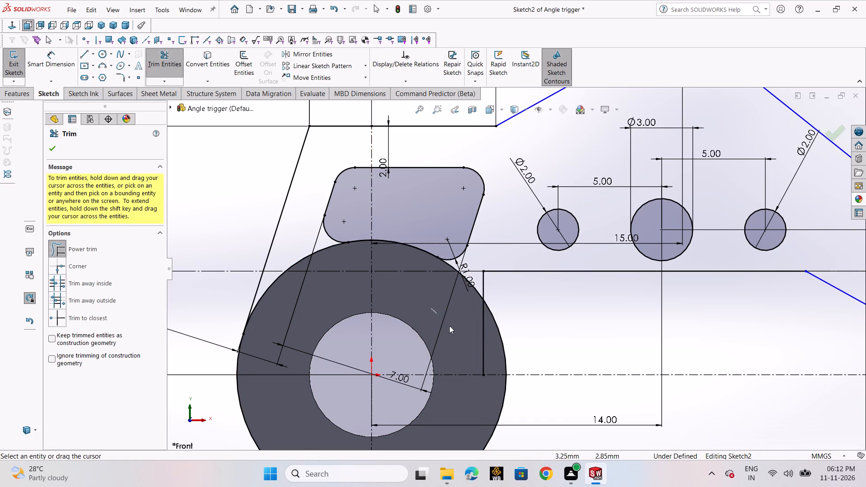
{"action": "left_click_drag", "start_coordinate": [449, 326], "coordinate": [517, 363]}
{"action": "scroll", "coordinate": [517, 363], "scroll_direction": "up", "scroll_amount": 2}
{"action": "scroll", "coordinate": [547, 312], "scroll_direction": "up", "scroll_amount": 1}
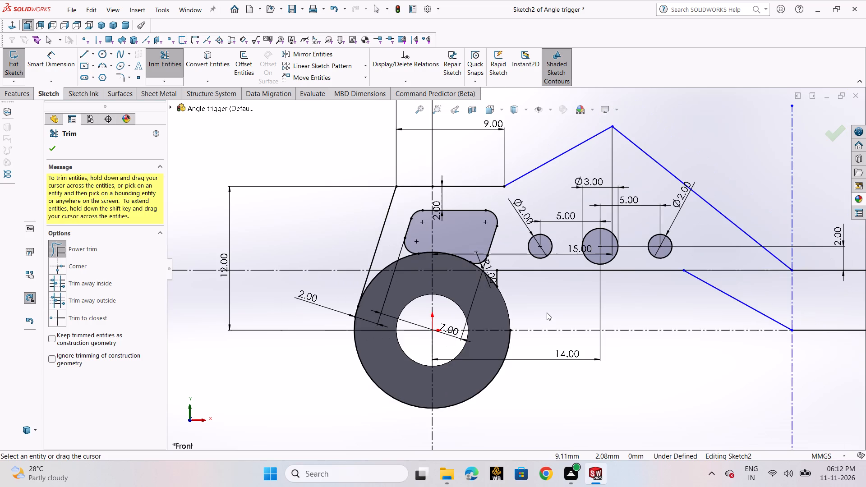
{"action": "scroll", "coordinate": [345, 319], "scroll_direction": "down", "scroll_amount": 3}
{"action": "scroll", "coordinate": [399, 318], "scroll_direction": "down", "scroll_amount": 4}
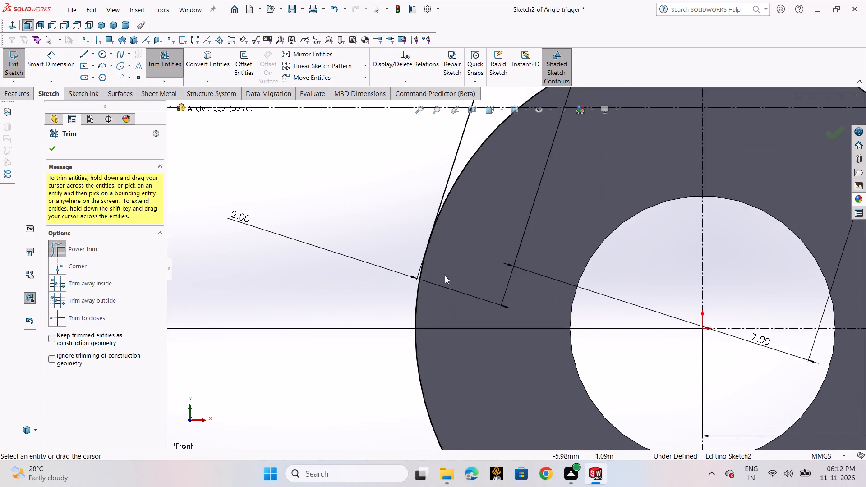
{"action": "scroll", "coordinate": [498, 262], "scroll_direction": "up", "scroll_amount": 4}
{"action": "scroll", "coordinate": [858, 234], "scroll_direction": "up", "scroll_amount": 3}
{"action": "left_click", "coordinate": [54, 151]}
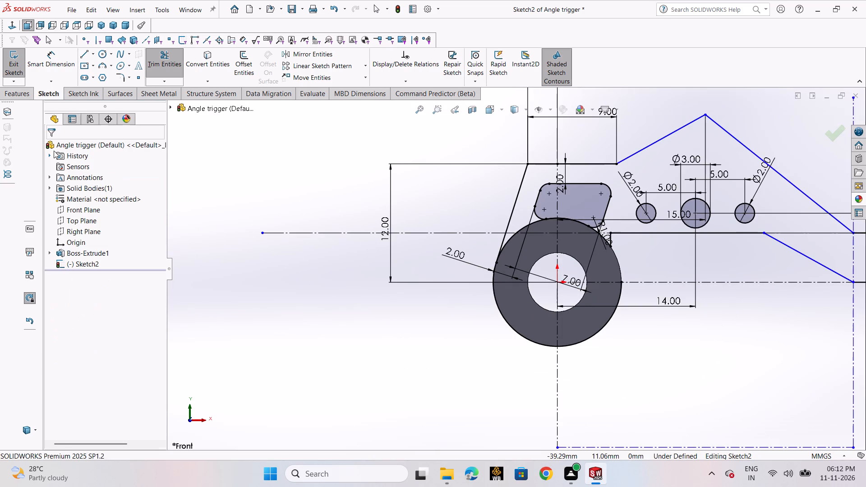
Examine the arm outline, especially where the short vertical line meets the cylinder's circle.
{"action": "scroll", "coordinate": [665, 234], "scroll_direction": "up", "scroll_amount": 5}
{"action": "scroll", "coordinate": [411, 244], "scroll_direction": "down", "scroll_amount": 2}
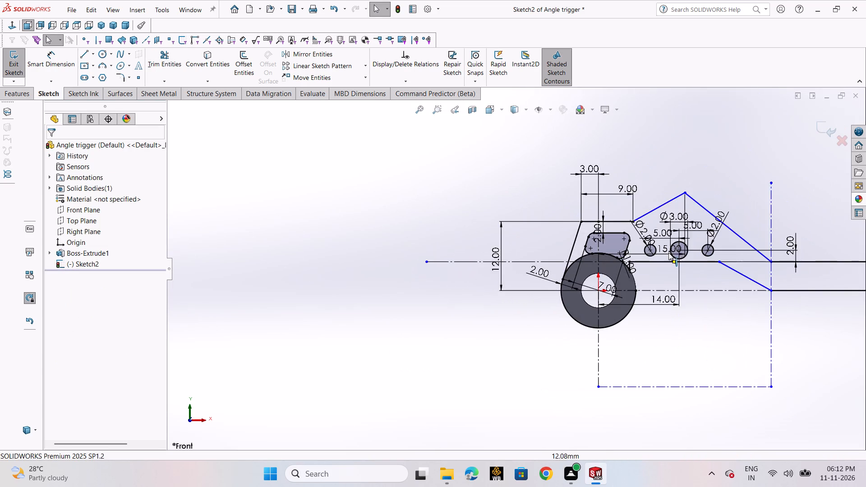
{"action": "scroll", "coordinate": [714, 248], "scroll_direction": "up", "scroll_amount": 6}
{"action": "scroll", "coordinate": [671, 262], "scroll_direction": "down", "scroll_amount": 3}
{"action": "scroll", "coordinate": [561, 262], "scroll_direction": "down", "scroll_amount": 4}
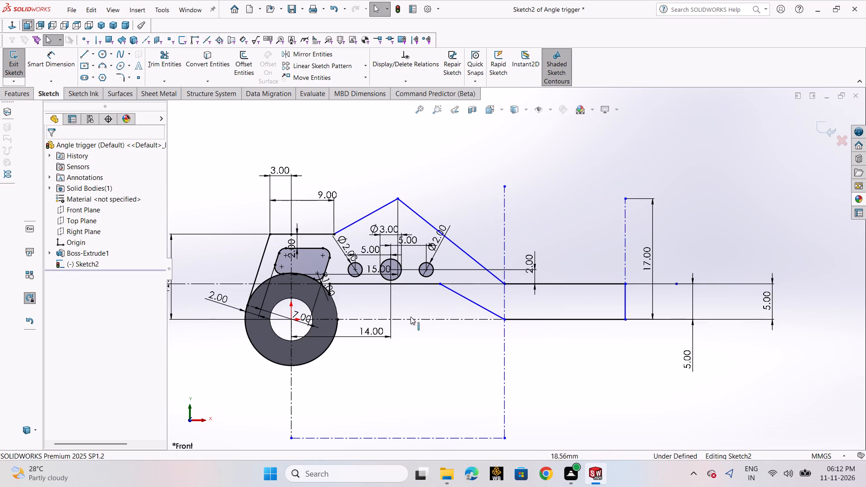
{"action": "scroll", "coordinate": [334, 291], "scroll_direction": "down", "scroll_amount": 3}
{"action": "scroll", "coordinate": [381, 282], "scroll_direction": "down", "scroll_amount": 4}
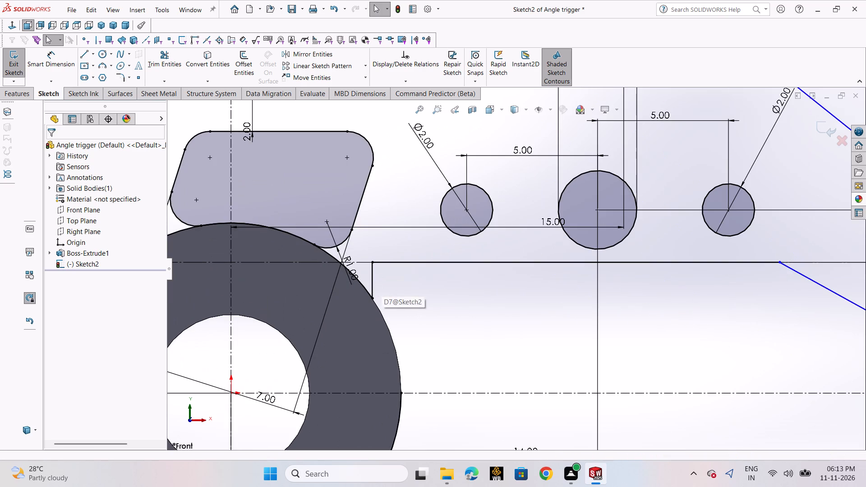
{"action": "scroll", "coordinate": [562, 209], "scroll_direction": "up", "scroll_amount": 9}
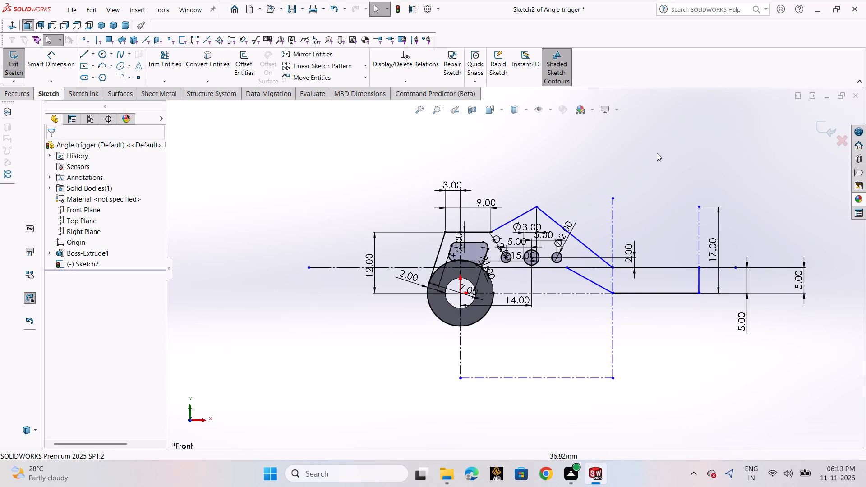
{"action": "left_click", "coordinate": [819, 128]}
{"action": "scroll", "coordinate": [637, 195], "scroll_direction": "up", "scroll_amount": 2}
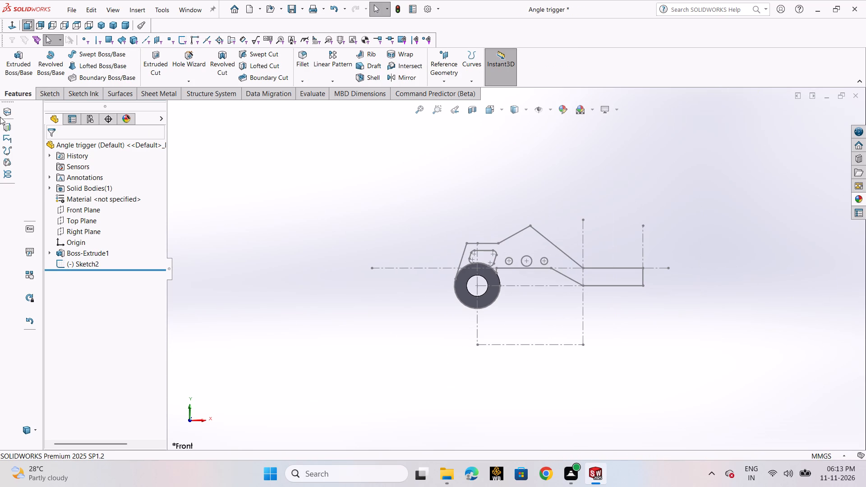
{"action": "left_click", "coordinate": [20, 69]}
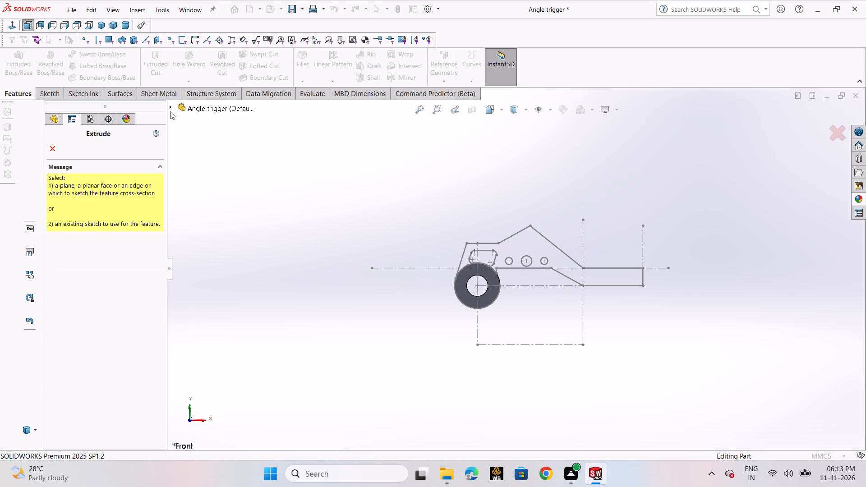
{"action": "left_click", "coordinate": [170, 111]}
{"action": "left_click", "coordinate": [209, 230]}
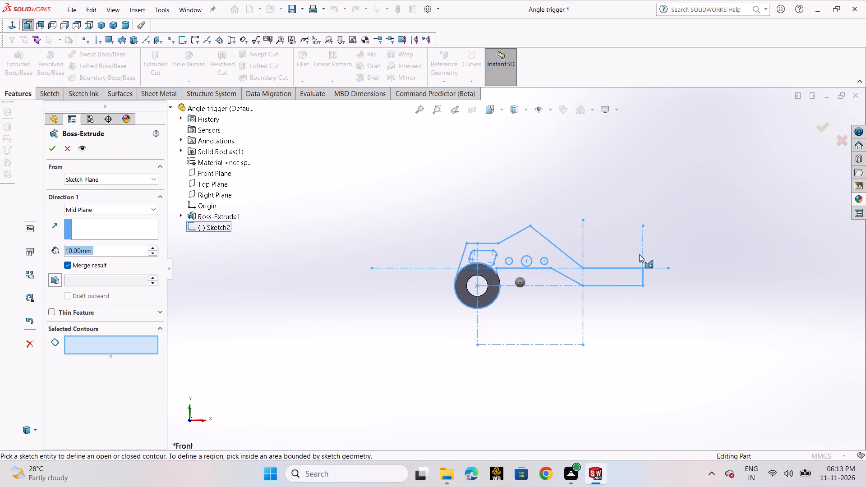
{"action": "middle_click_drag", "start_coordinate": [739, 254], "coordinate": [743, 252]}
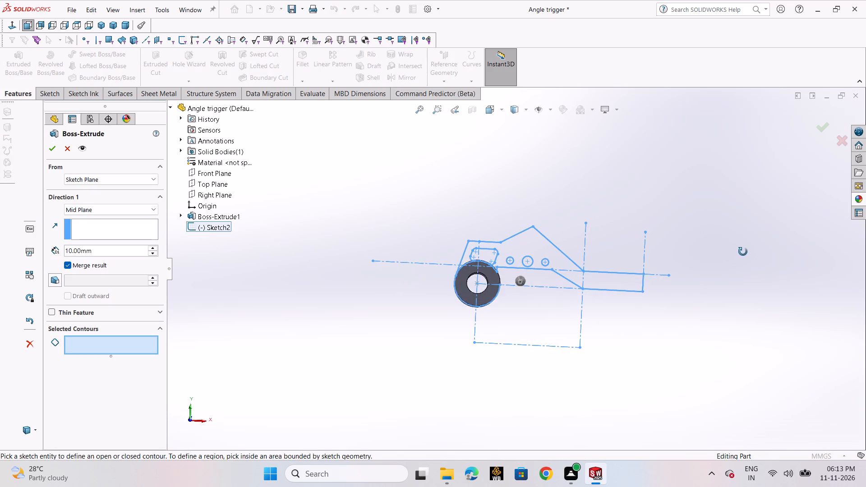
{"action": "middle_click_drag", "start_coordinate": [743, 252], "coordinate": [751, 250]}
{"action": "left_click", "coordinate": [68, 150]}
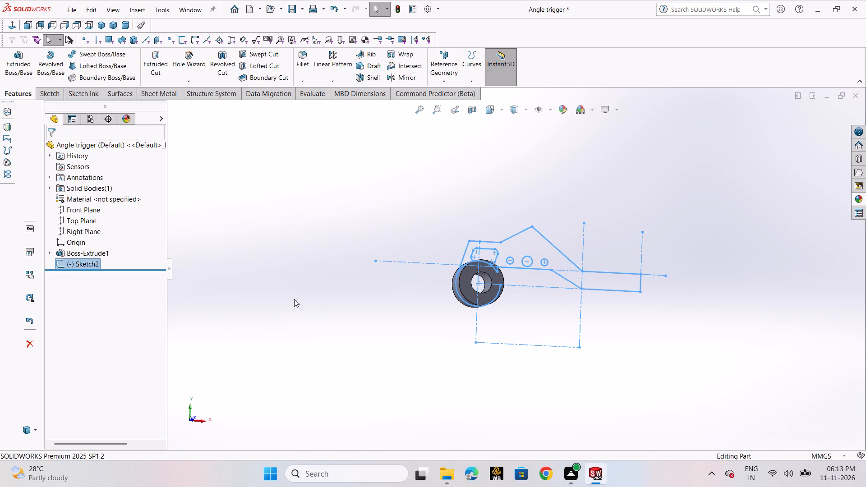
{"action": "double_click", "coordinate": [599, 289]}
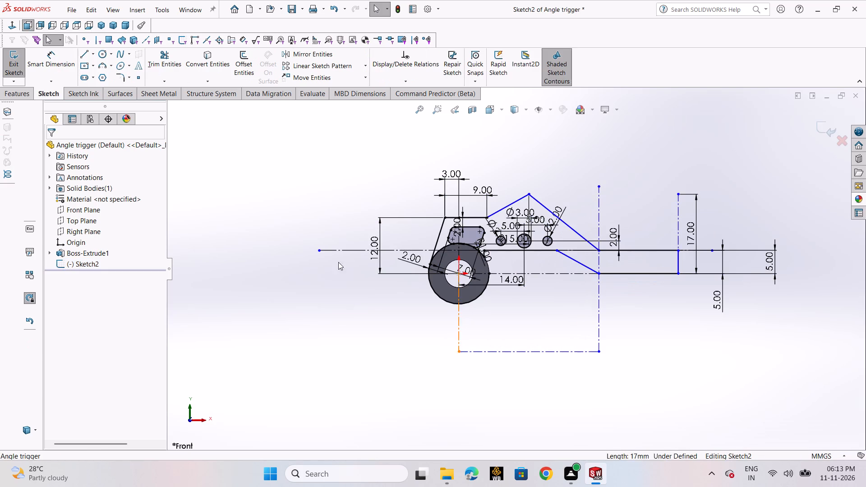
Trim the lower arcs of the converted circle so the arm outline forms one closed region, and exit the sketch.
{"action": "scroll", "coordinate": [301, 130], "scroll_direction": "down", "scroll_amount": 2}
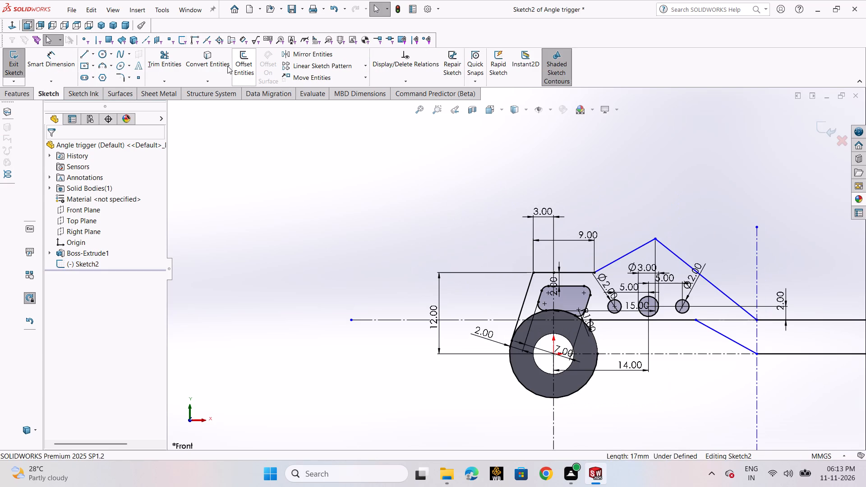
{"action": "left_click", "coordinate": [170, 56]}
{"action": "left_click_drag", "start_coordinate": [599, 407], "coordinate": [566, 383]}
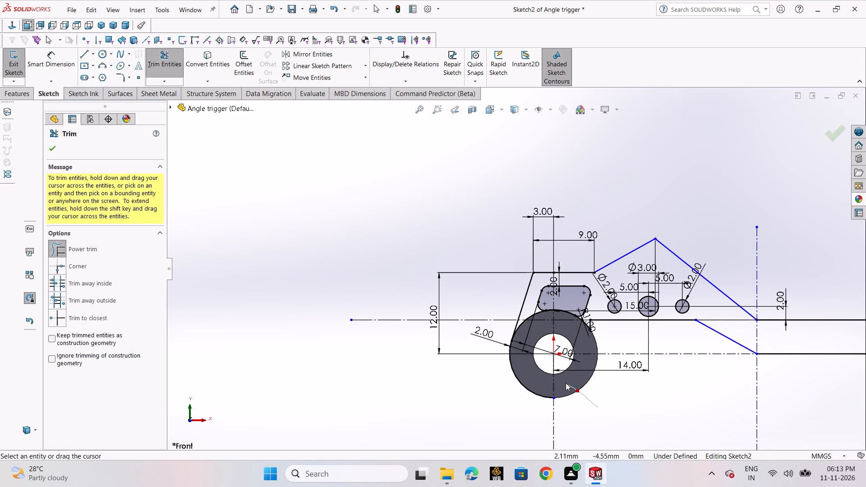
{"action": "left_click_drag", "start_coordinate": [566, 383], "coordinate": [565, 381]}
{"action": "left_click_drag", "start_coordinate": [532, 405], "coordinate": [524, 372]}
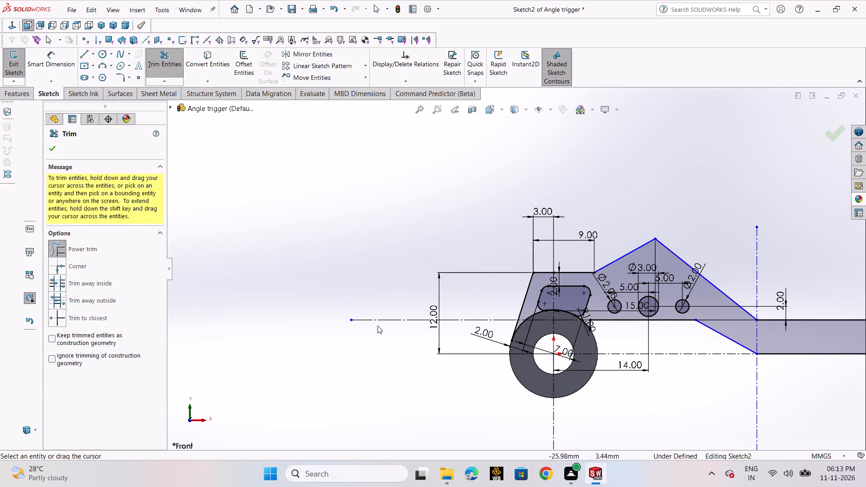
{"action": "scroll", "coordinate": [396, 310], "scroll_direction": "up", "scroll_amount": 3}
{"action": "scroll", "coordinate": [575, 331], "scroll_direction": "up", "scroll_amount": 2}
{"action": "left_click", "coordinate": [837, 135]}
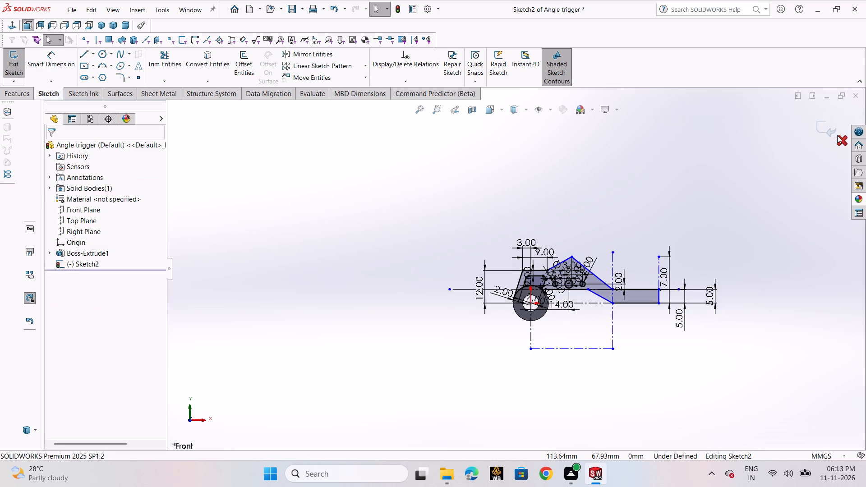
{"action": "left_click", "coordinate": [823, 129]}
Set up a mid-plane extrusion of the closed arm outline region, 7 mm deep and merged with the cylinder.
{"action": "middle_click_drag", "start_coordinate": [705, 212], "coordinate": [648, 267]}
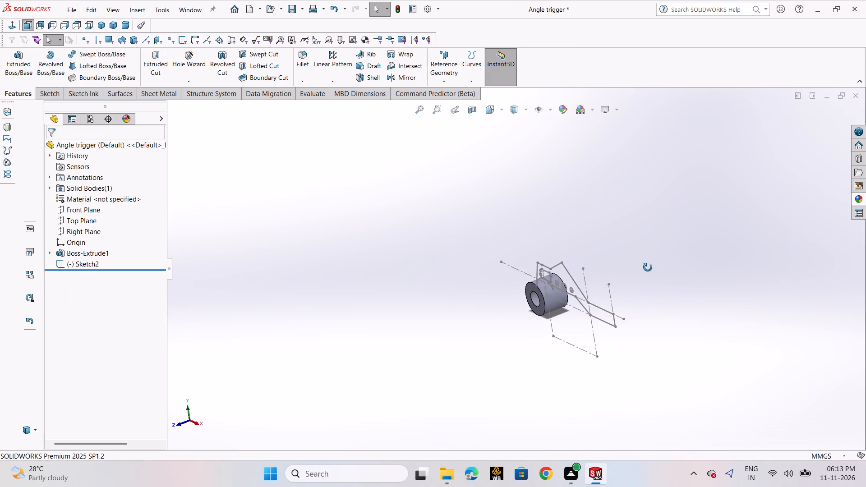
{"action": "middle_click_drag", "start_coordinate": [648, 267], "coordinate": [646, 271]}
{"action": "left_click", "coordinate": [25, 66]}
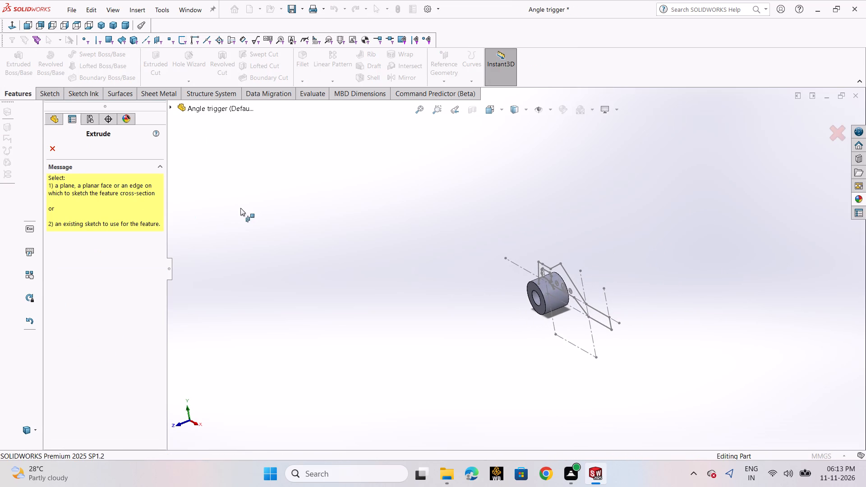
{"action": "left_click", "coordinate": [170, 109]}
{"action": "left_click", "coordinate": [218, 222]}
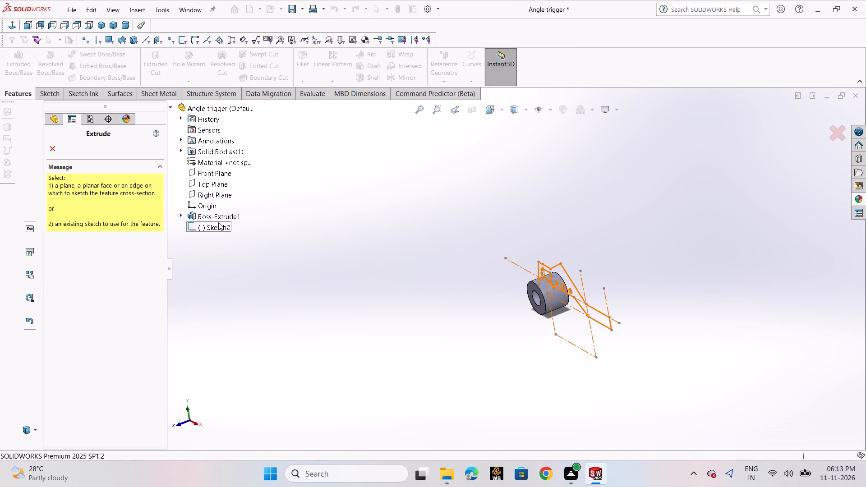
{"action": "left_click", "coordinate": [593, 313]}
{"action": "middle_click_drag", "start_coordinate": [629, 286], "coordinate": [636, 275]}
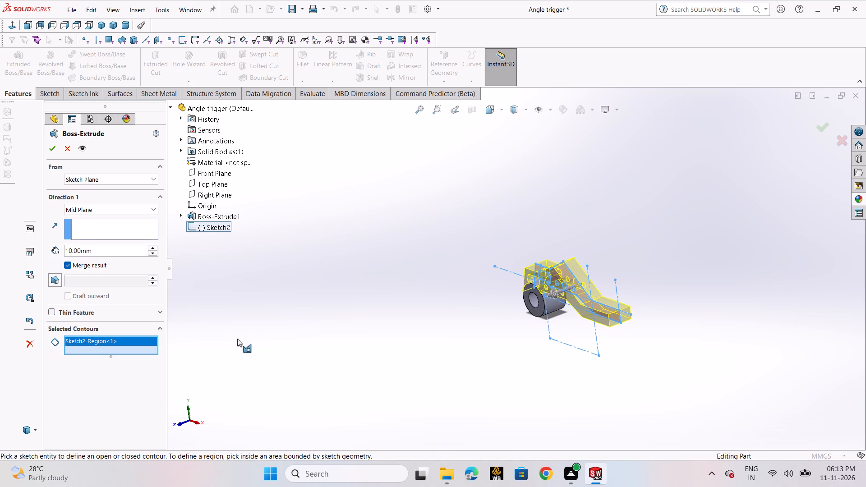
{"action": "middle_click_drag", "start_coordinate": [737, 284], "coordinate": [705, 289]}
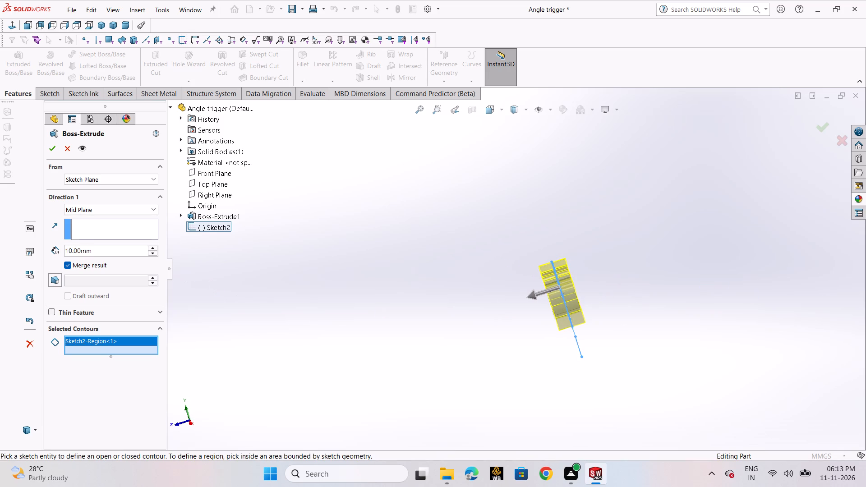
{"action": "double_click", "coordinate": [128, 250]}
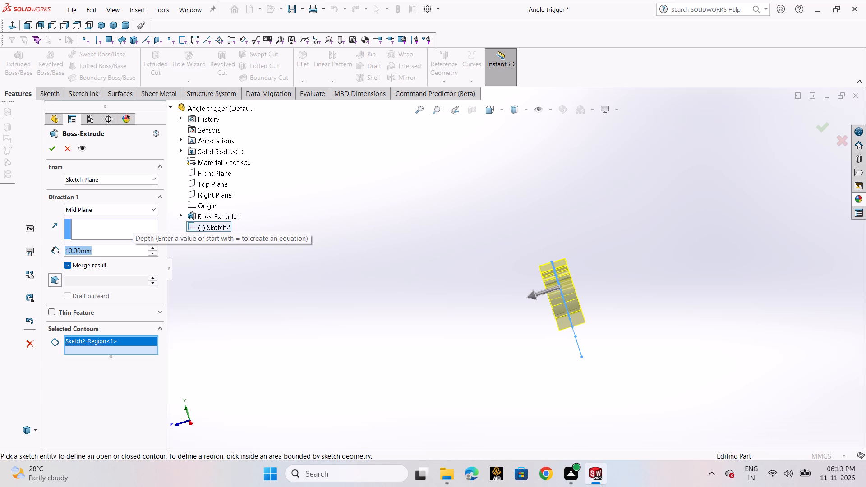
{"action": "key", "text": "7"}
{"action": "key", "text": "Return"}
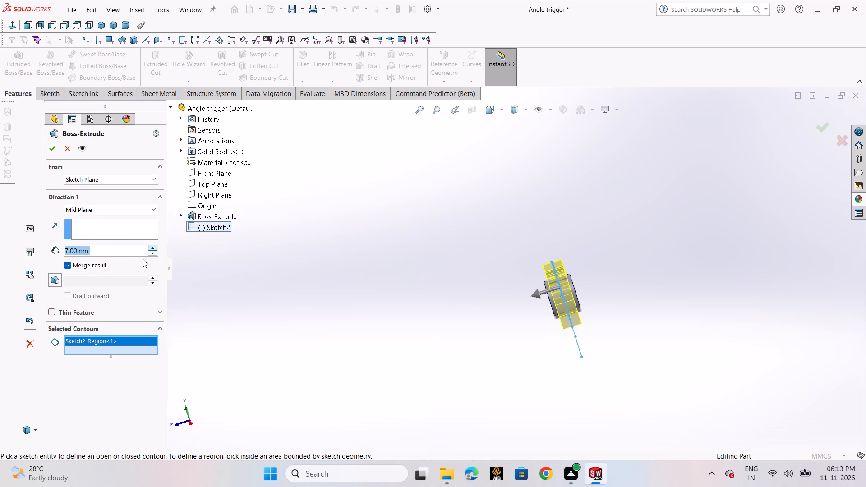
{"action": "middle_click_drag", "start_coordinate": [487, 352], "coordinate": [492, 349]}
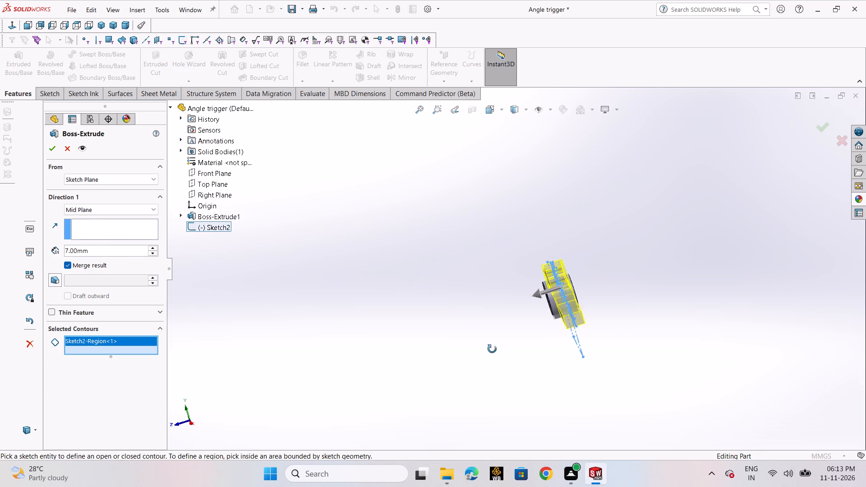
{"action": "middle_click_drag", "start_coordinate": [492, 349], "coordinate": [555, 344]}
{"action": "middle_click_drag", "start_coordinate": [548, 344], "coordinate": [537, 345]}
{"action": "middle_click_drag", "start_coordinate": [507, 349], "coordinate": [455, 364]}
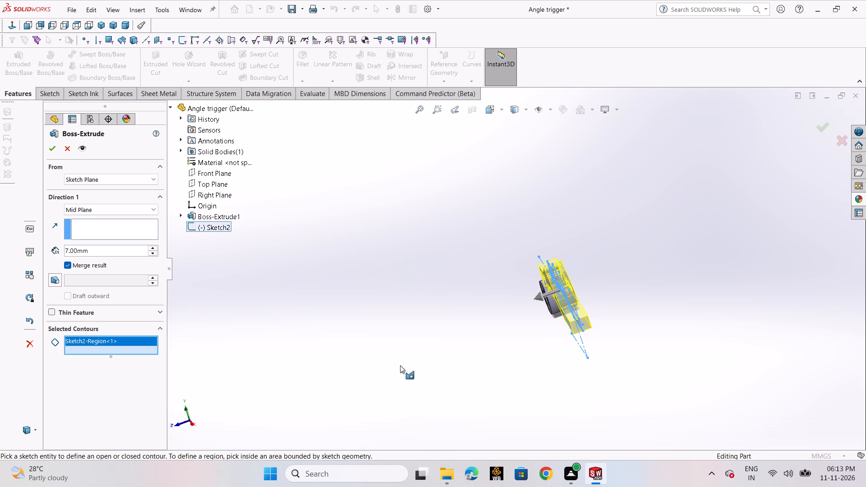
Set the arm extrusion's depth to 6 mm and finish the feature.
{"action": "double_click", "coordinate": [99, 248]}
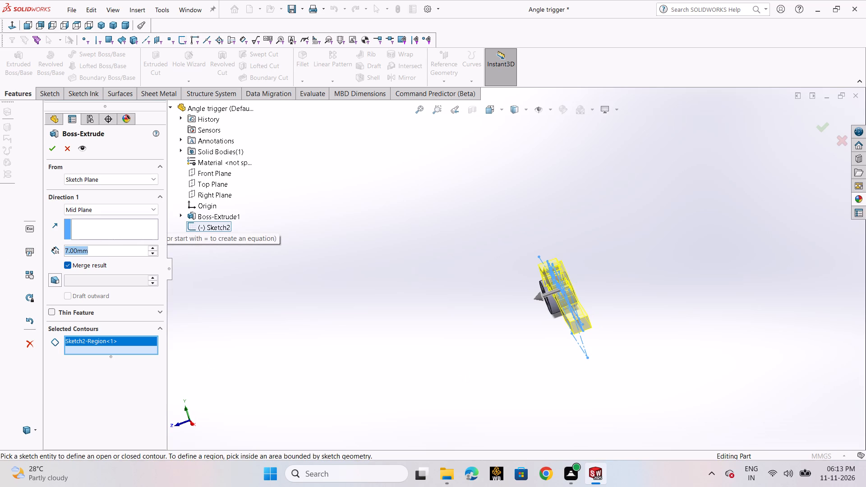
{"action": "key", "text": "6"}
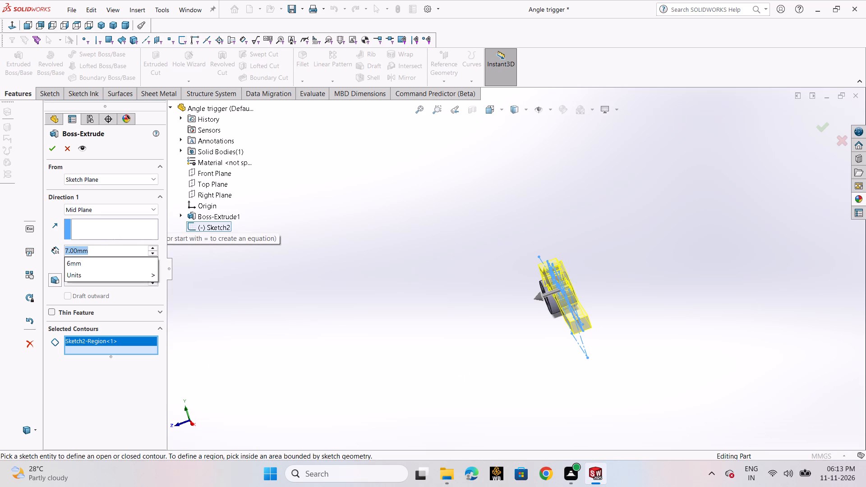
{"action": "key", "text": "Return"}
{"action": "left_click", "coordinate": [46, 151]}
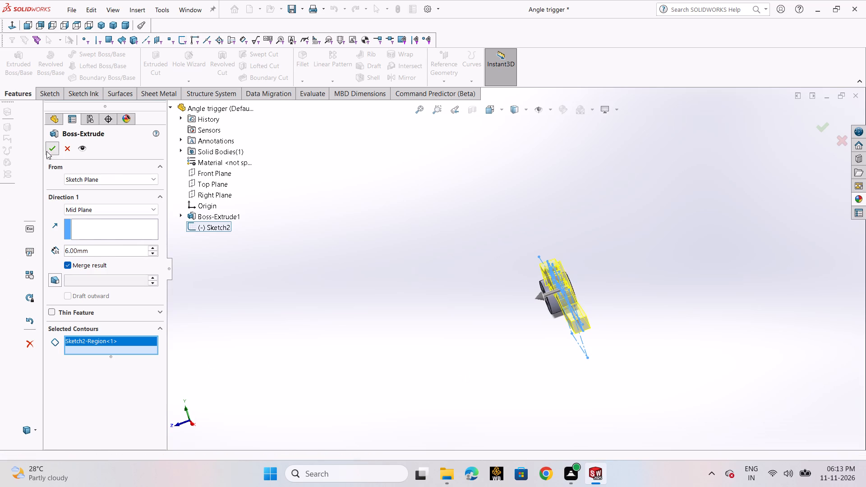
{"action": "left_click", "coordinate": [612, 304]}
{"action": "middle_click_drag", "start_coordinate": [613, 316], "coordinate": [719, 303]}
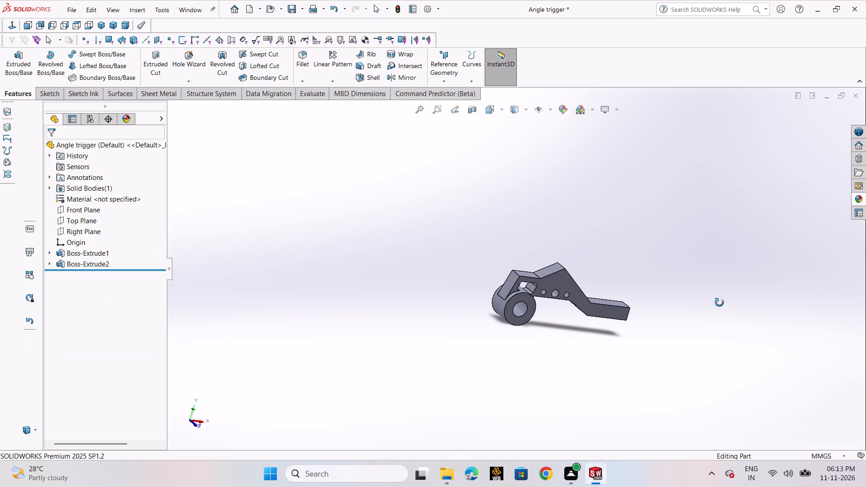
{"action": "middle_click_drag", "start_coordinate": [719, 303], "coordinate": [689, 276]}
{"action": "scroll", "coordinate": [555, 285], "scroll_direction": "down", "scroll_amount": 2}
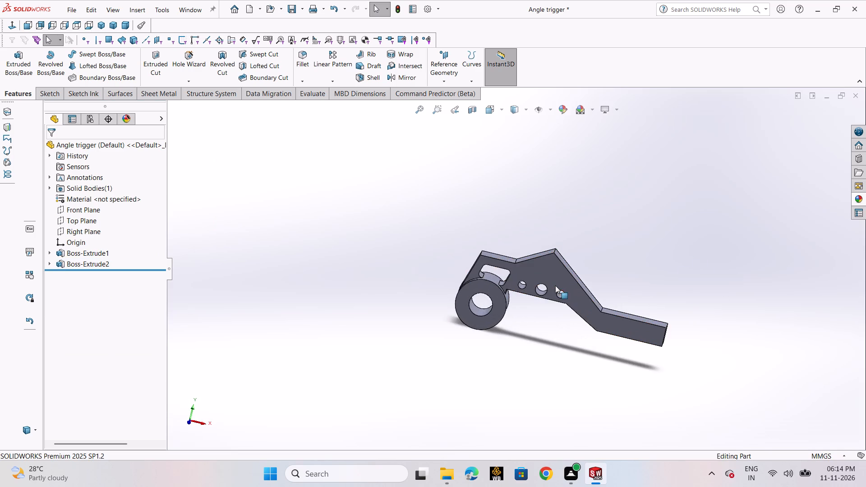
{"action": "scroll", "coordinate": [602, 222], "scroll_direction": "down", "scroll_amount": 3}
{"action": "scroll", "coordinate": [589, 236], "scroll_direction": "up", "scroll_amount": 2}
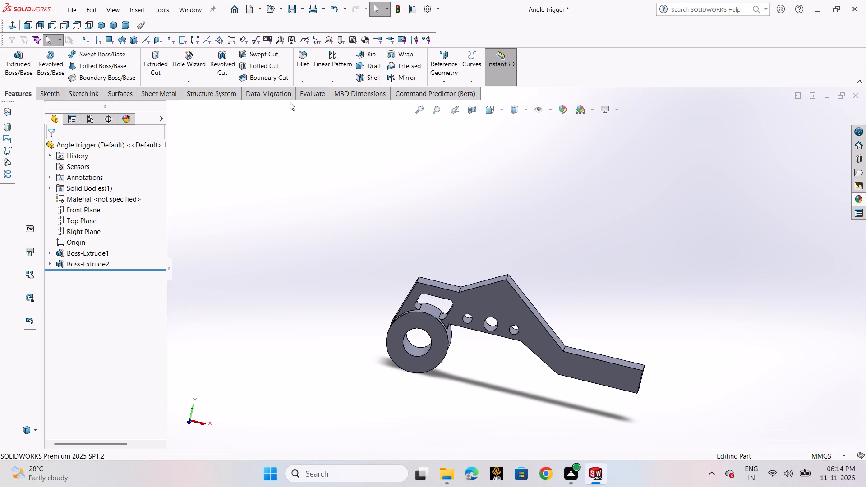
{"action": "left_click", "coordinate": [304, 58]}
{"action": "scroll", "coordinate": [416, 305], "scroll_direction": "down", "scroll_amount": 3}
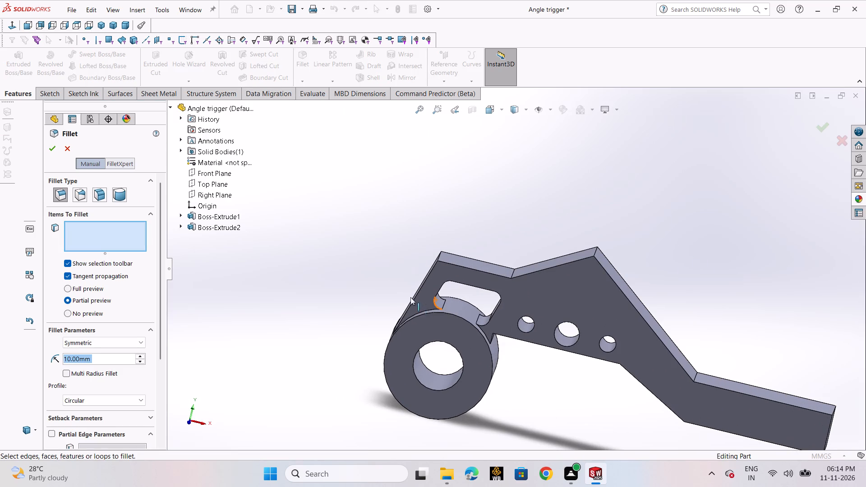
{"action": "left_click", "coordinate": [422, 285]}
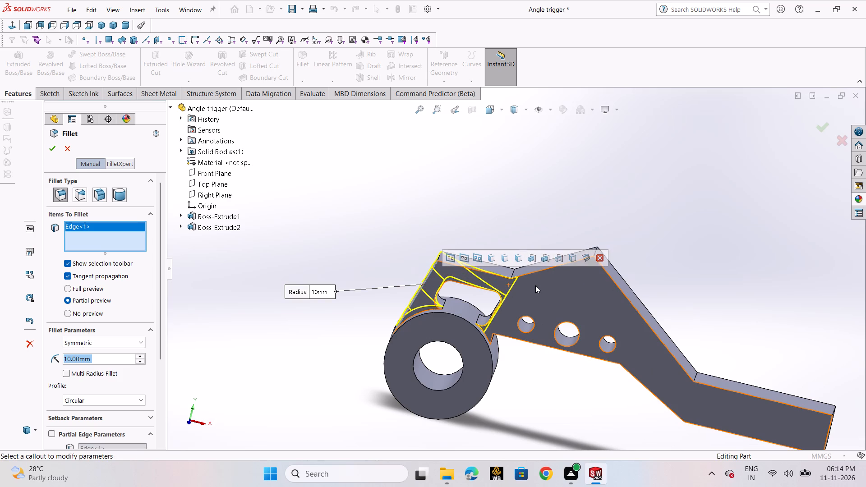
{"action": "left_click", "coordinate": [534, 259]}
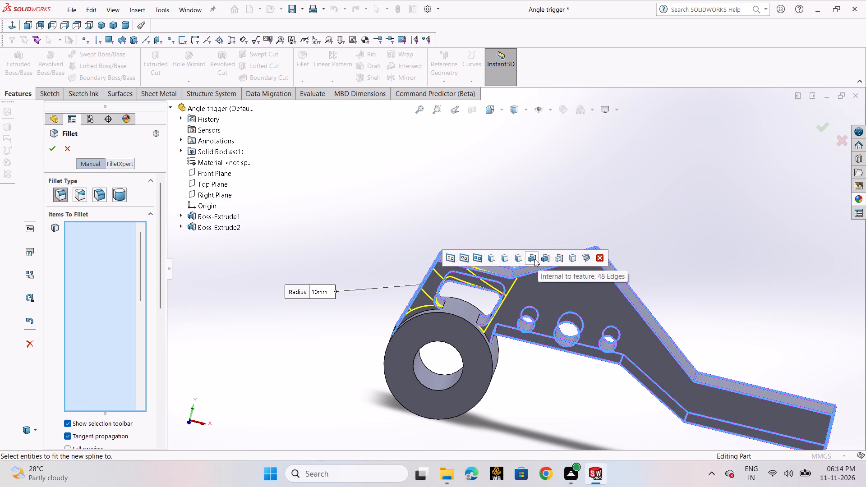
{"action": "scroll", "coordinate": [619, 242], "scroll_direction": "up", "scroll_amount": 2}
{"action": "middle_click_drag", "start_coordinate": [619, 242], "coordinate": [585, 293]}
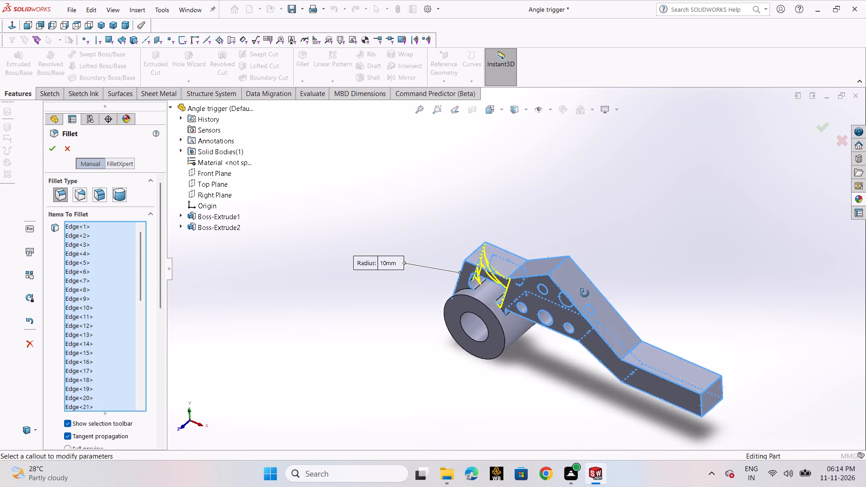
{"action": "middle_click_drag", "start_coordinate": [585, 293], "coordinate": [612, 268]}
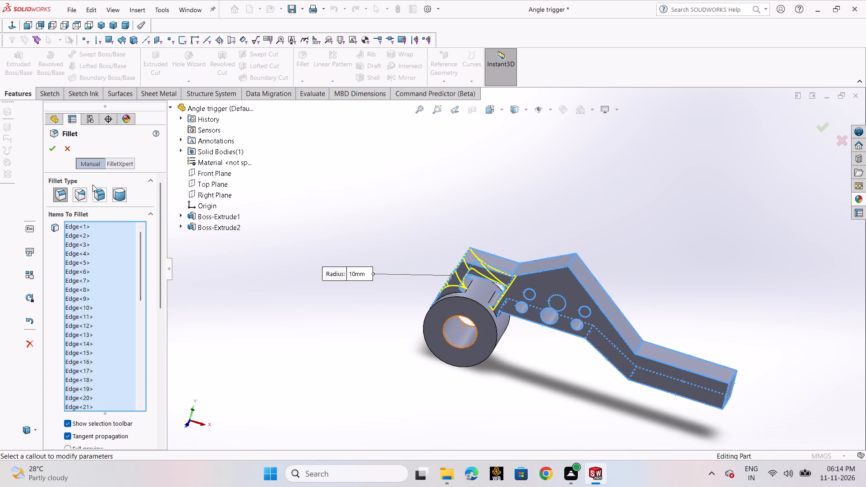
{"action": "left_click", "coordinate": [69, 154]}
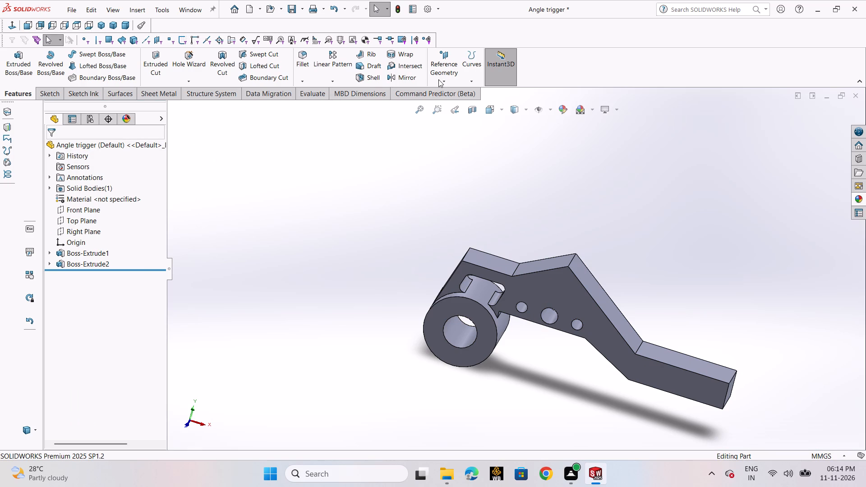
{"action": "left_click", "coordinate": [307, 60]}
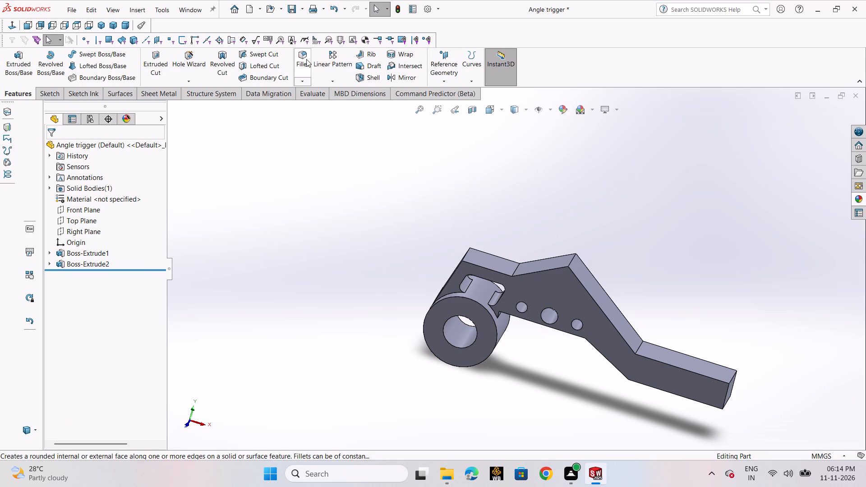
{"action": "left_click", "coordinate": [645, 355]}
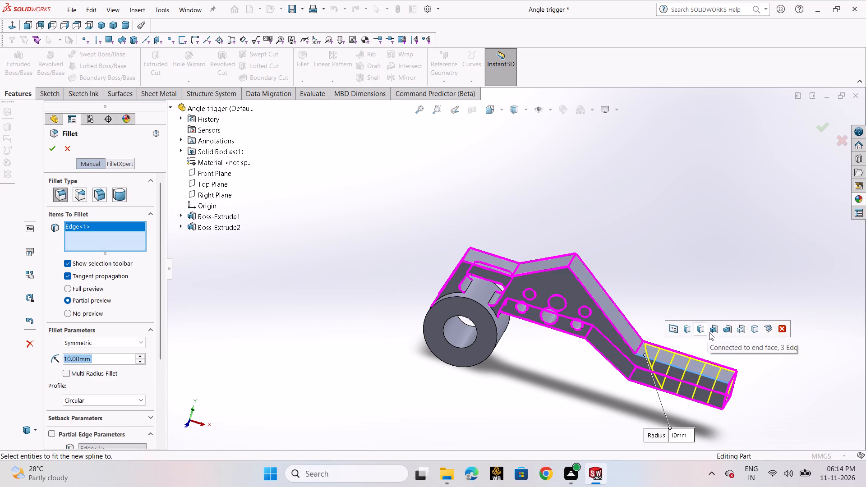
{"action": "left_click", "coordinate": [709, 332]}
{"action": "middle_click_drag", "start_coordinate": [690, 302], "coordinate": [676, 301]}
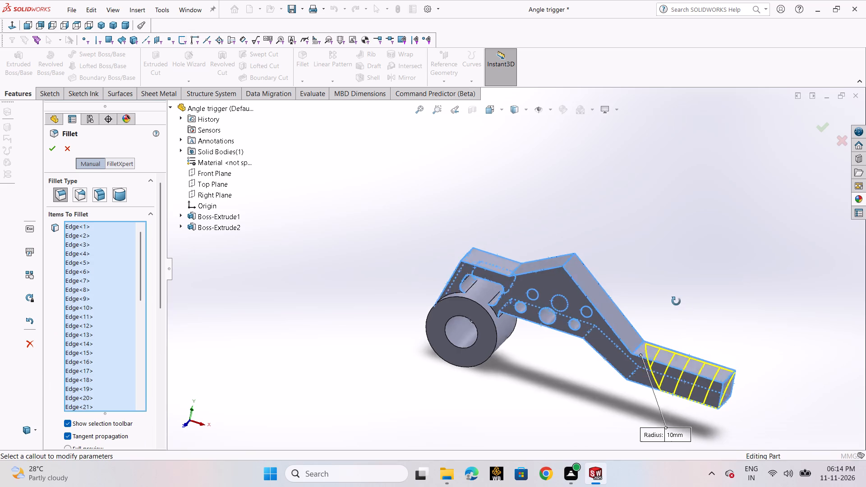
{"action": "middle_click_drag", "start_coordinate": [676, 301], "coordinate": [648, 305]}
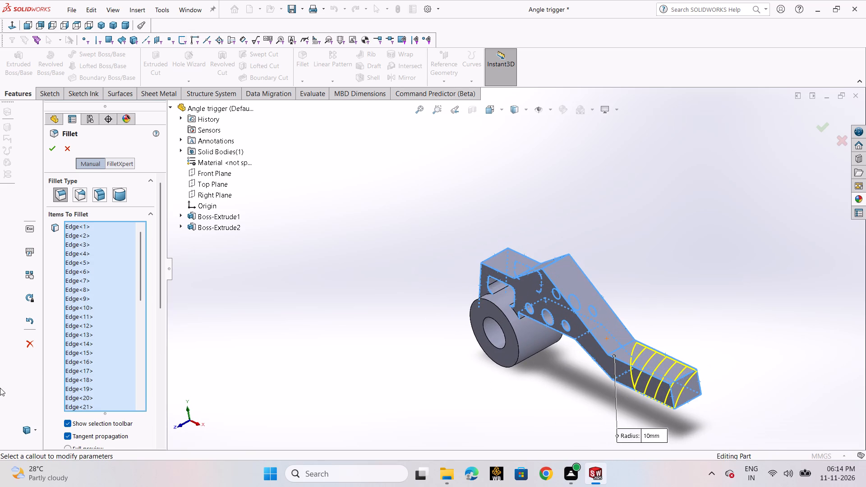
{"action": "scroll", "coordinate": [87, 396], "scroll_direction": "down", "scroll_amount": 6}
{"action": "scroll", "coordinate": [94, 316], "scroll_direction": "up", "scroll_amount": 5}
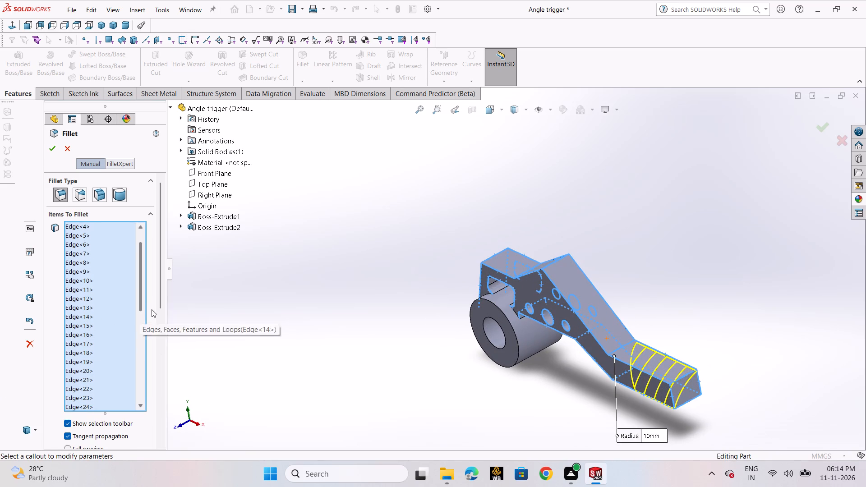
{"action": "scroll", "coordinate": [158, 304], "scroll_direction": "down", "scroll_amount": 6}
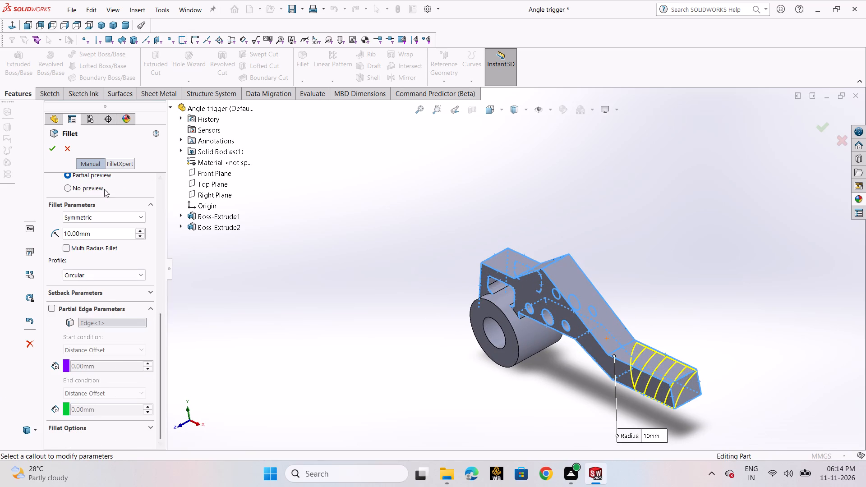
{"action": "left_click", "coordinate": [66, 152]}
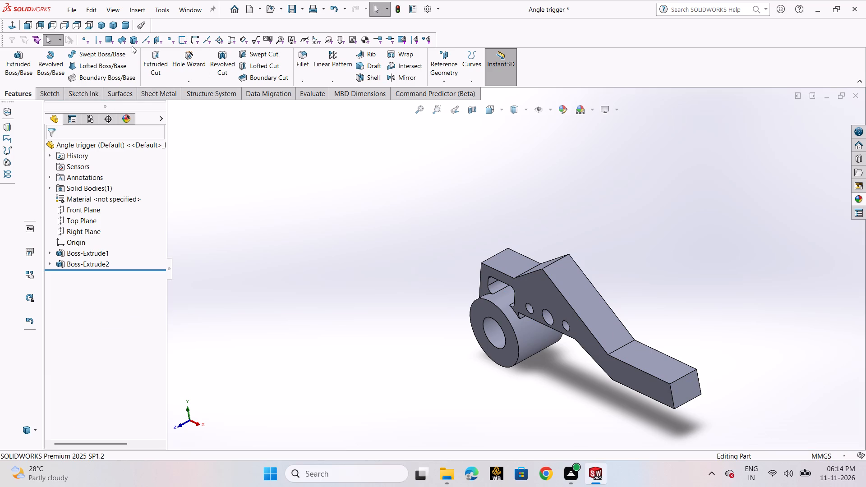
Fillet all edges of the extruded arm, including its pocket and holes, with a symmetric 0.5 mm radius.
{"action": "left_click", "coordinate": [300, 59]}
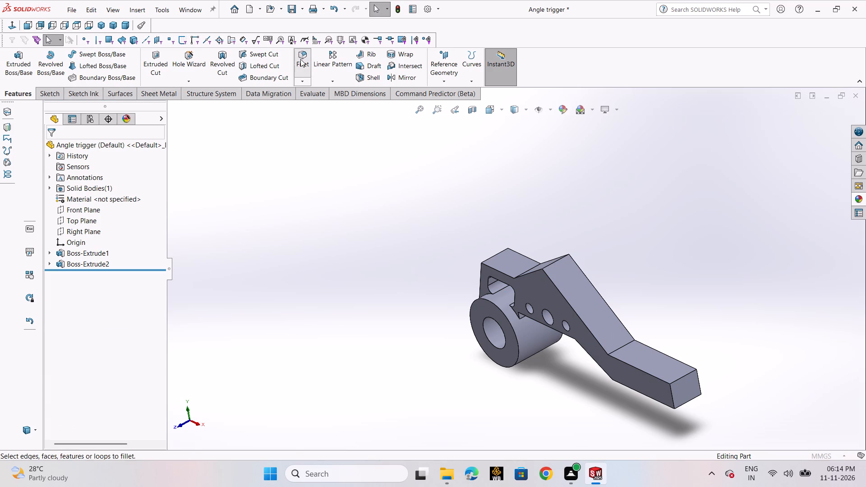
{"action": "type", "text": "0.5"}
{"action": "key", "text": "Return"}
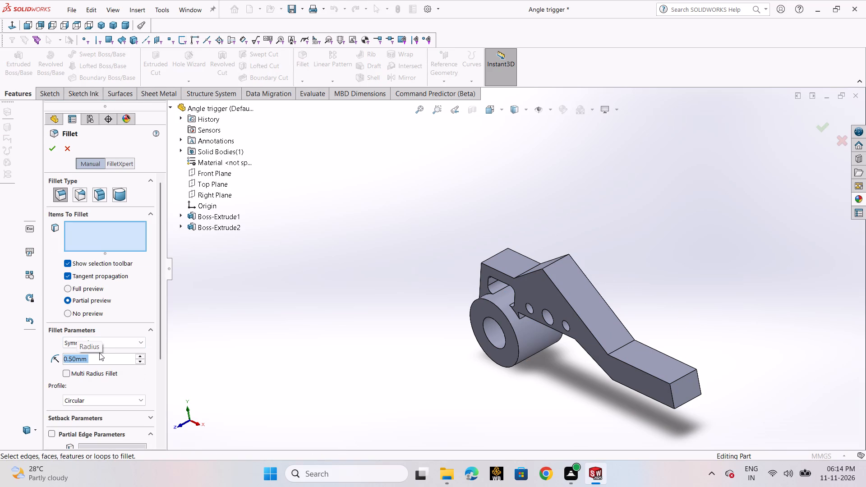
{"action": "left_click", "coordinate": [628, 364]}
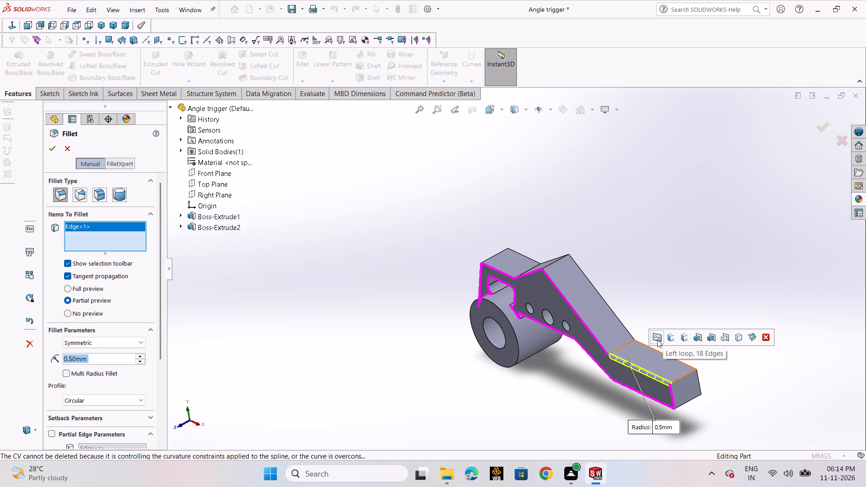
{"action": "left_click", "coordinate": [700, 337]}
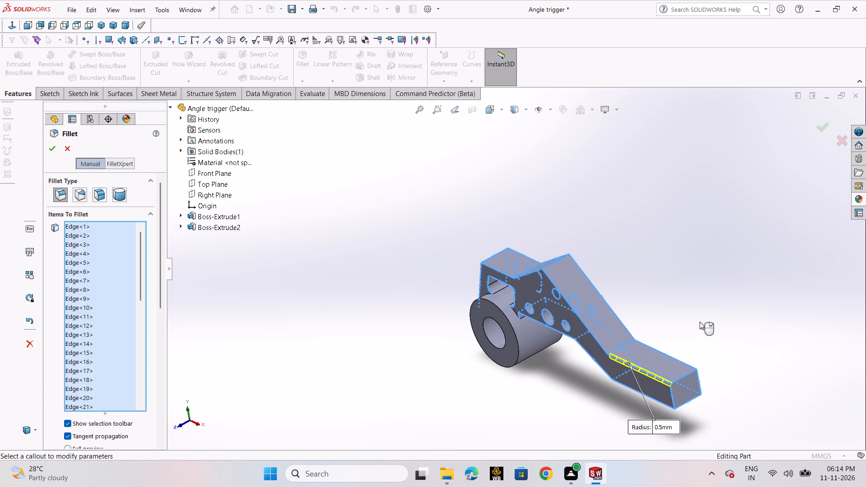
{"action": "middle_click_drag", "start_coordinate": [674, 321], "coordinate": [677, 309]}
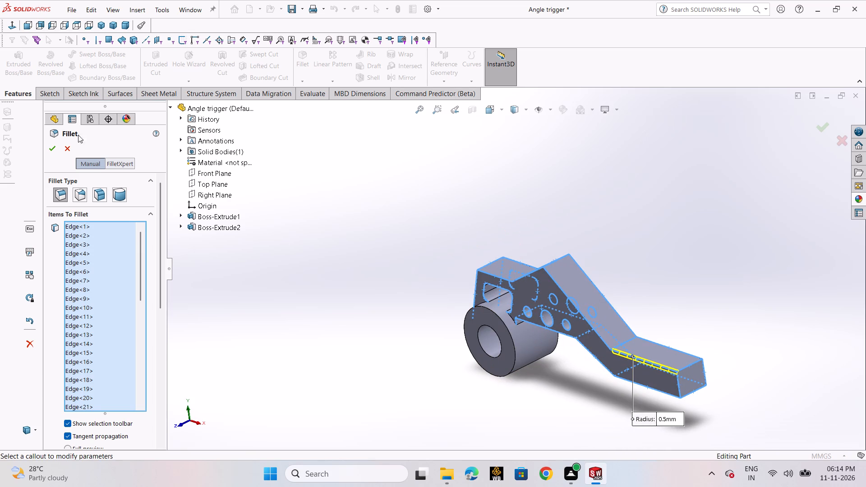
{"action": "left_click", "coordinate": [54, 148]}
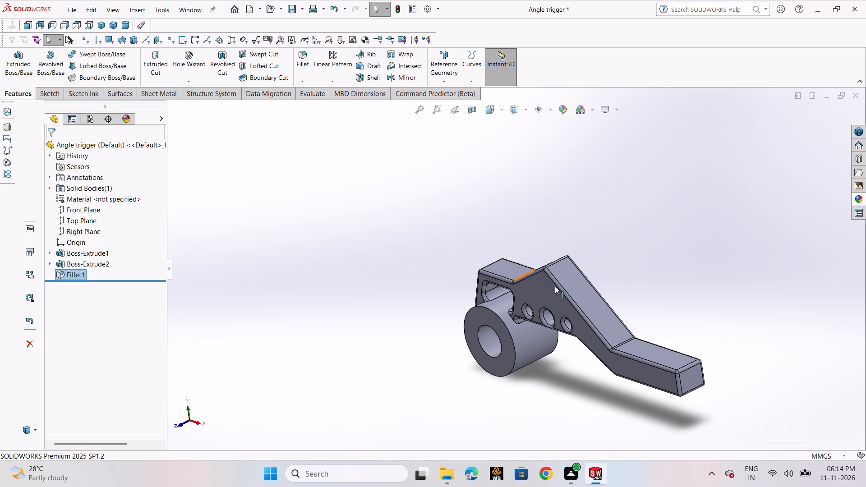
{"action": "scroll", "coordinate": [574, 298], "scroll_direction": "up", "scroll_amount": 2}
{"action": "middle_click_drag", "start_coordinate": [600, 289], "coordinate": [637, 242]}
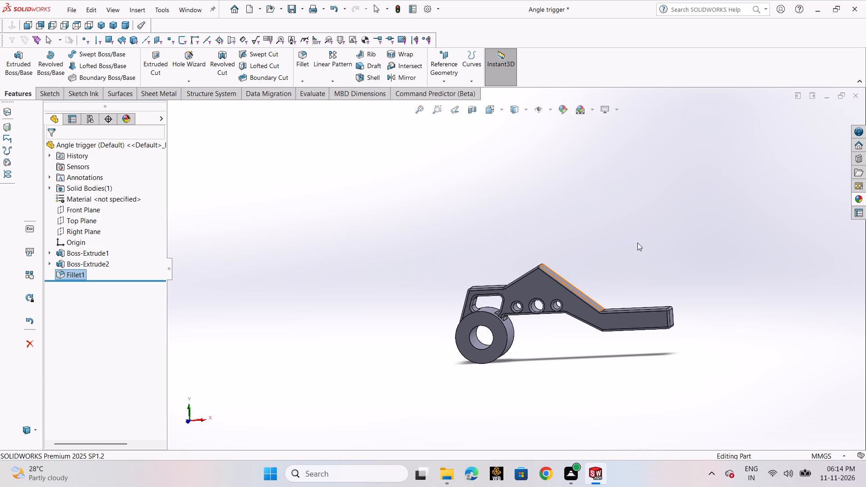
Edit the arm's 0.5 mm fillet to remove the edges of the three round holes from its selection.
{"action": "scroll", "coordinate": [567, 293], "scroll_direction": "down", "scroll_amount": 4}
{"action": "scroll", "coordinate": [497, 322], "scroll_direction": "up", "scroll_amount": 2}
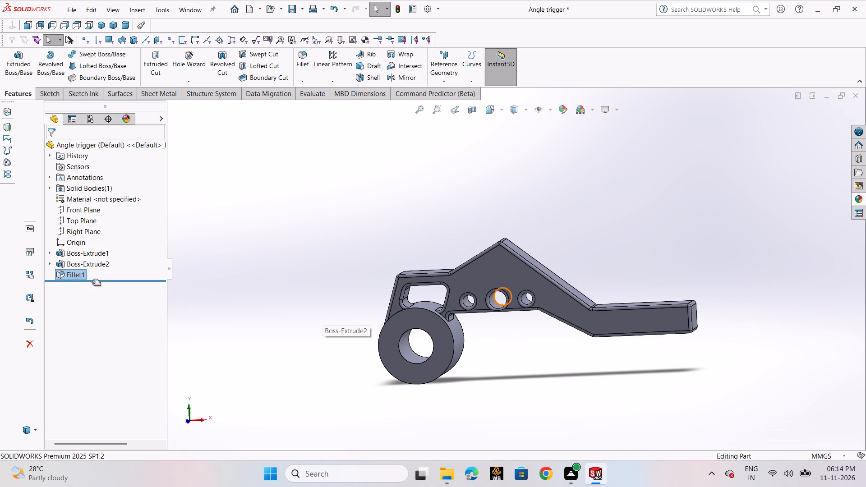
{"action": "left_click", "coordinate": [74, 276]}
{"action": "left_click", "coordinate": [90, 244]}
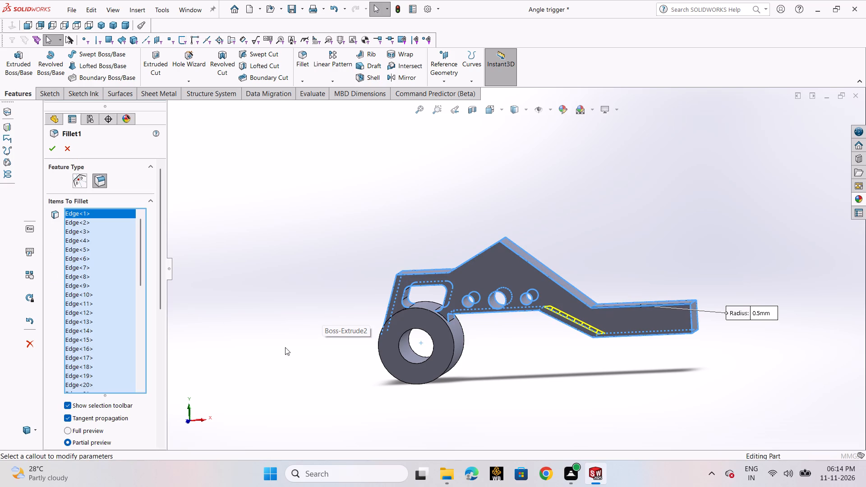
{"action": "scroll", "coordinate": [519, 322], "scroll_direction": "up", "scroll_amount": 1}
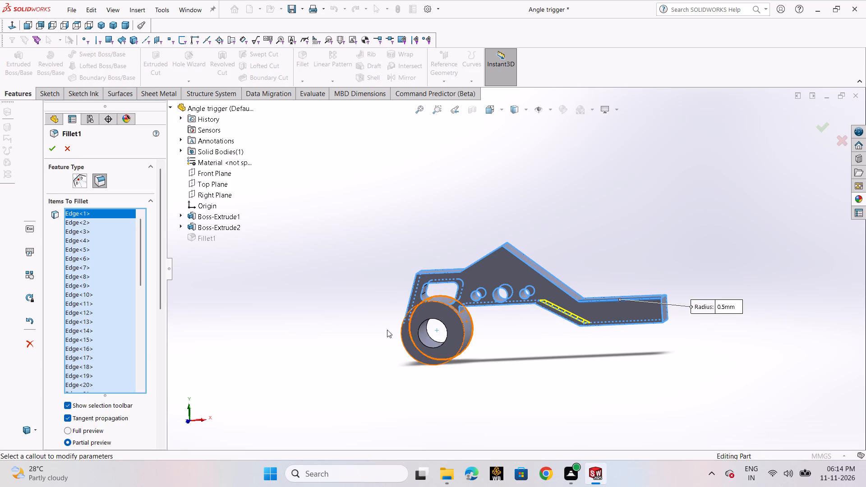
{"action": "scroll", "coordinate": [83, 334], "scroll_direction": "down", "scroll_amount": 15}
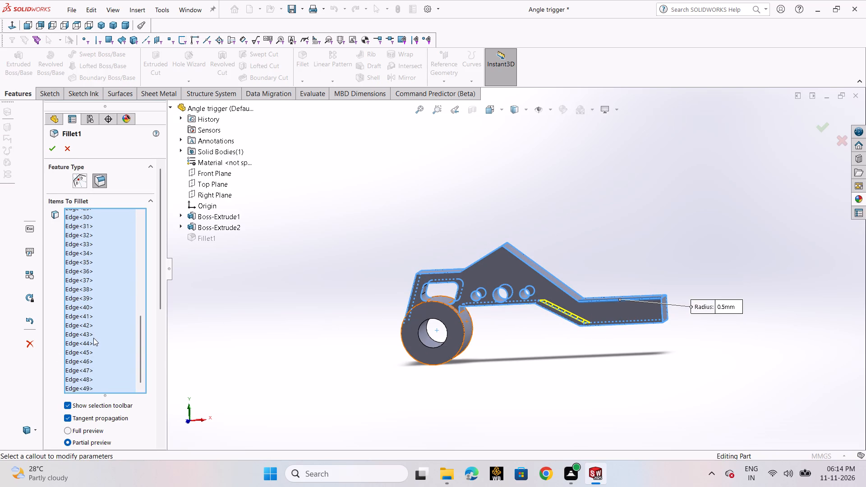
{"action": "scroll", "coordinate": [93, 338], "scroll_direction": "down", "scroll_amount": 11}
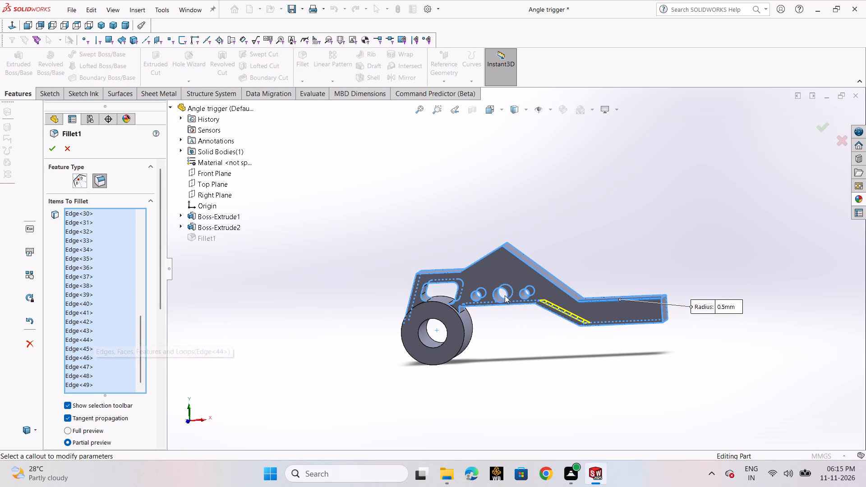
{"action": "left_click", "coordinate": [505, 289], "text": "ctrl"}
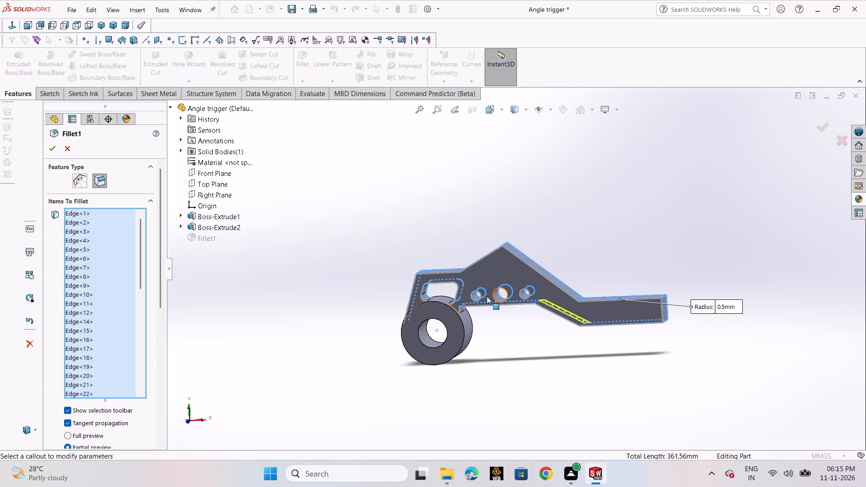
{"action": "left_click", "coordinate": [480, 294], "text": "ctrl"}
{"action": "left_click", "coordinate": [527, 291], "text": "ctrl"}
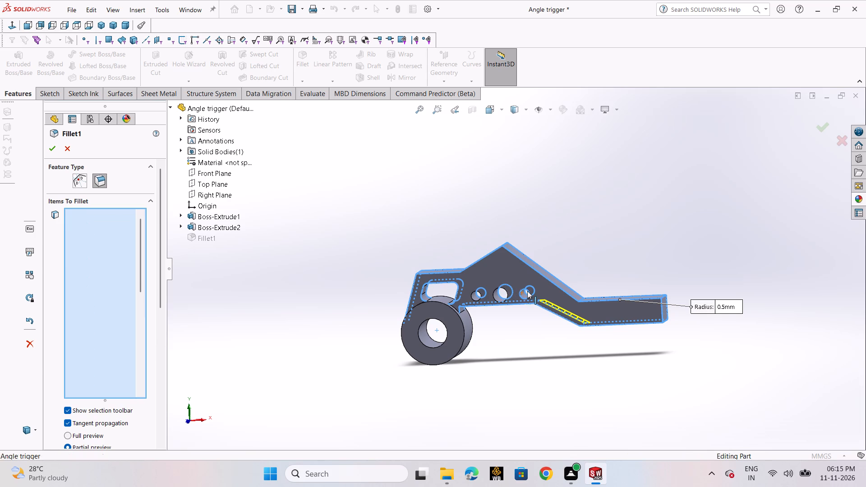
{"action": "scroll", "coordinate": [588, 252], "scroll_direction": "up", "scroll_amount": 2}
{"action": "middle_click_drag", "start_coordinate": [588, 252], "coordinate": [495, 330]}
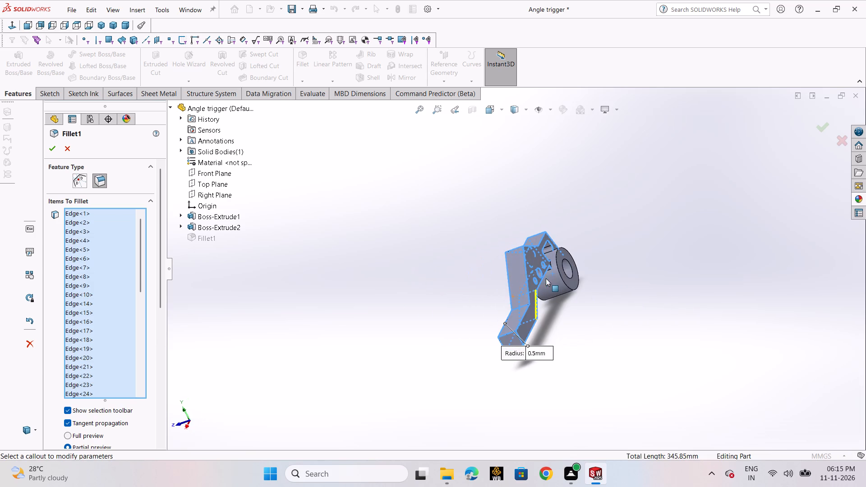
{"action": "scroll", "coordinate": [549, 276], "scroll_direction": "down", "scroll_amount": 8}
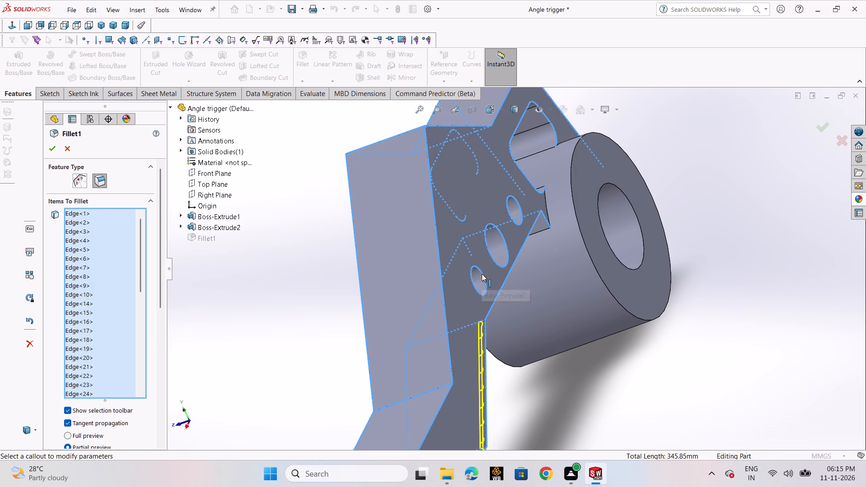
{"action": "left_click", "coordinate": [482, 274], "text": "ctrl"}
{"action": "left_click", "coordinate": [491, 257], "text": "ctrl"}
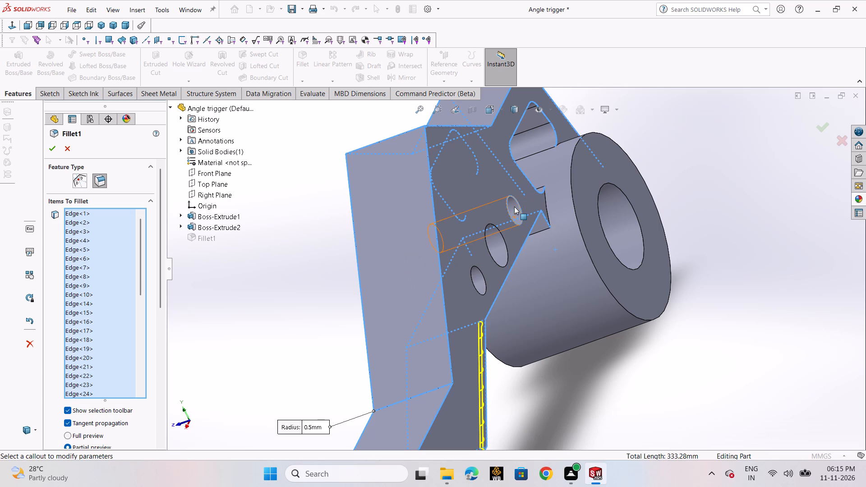
{"action": "left_click", "coordinate": [508, 209], "text": "ctrl"}
{"action": "scroll", "coordinate": [544, 258], "scroll_direction": "up", "scroll_amount": 6}
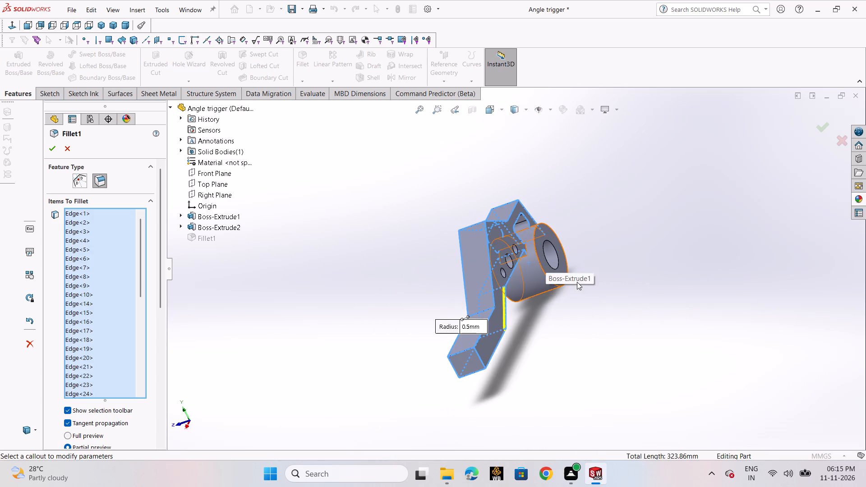
{"action": "middle_click_drag", "start_coordinate": [593, 298], "coordinate": [687, 232]}
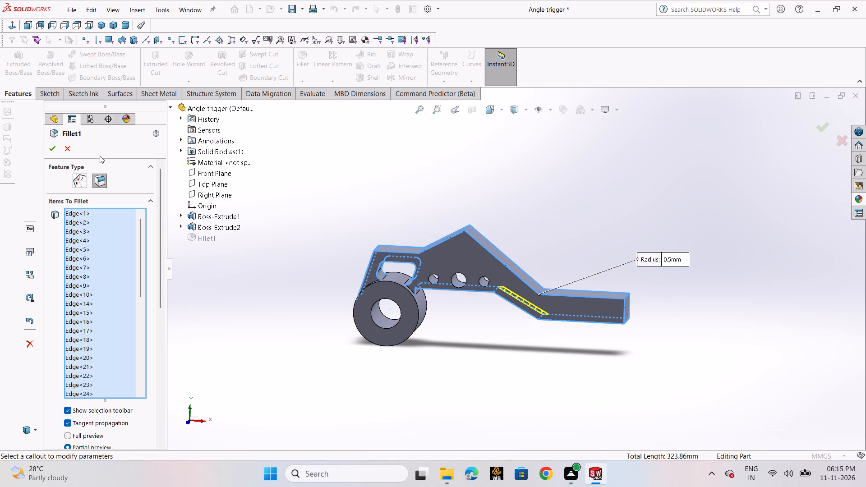
{"action": "left_click", "coordinate": [52, 152]}
{"action": "left_click", "coordinate": [596, 233]}
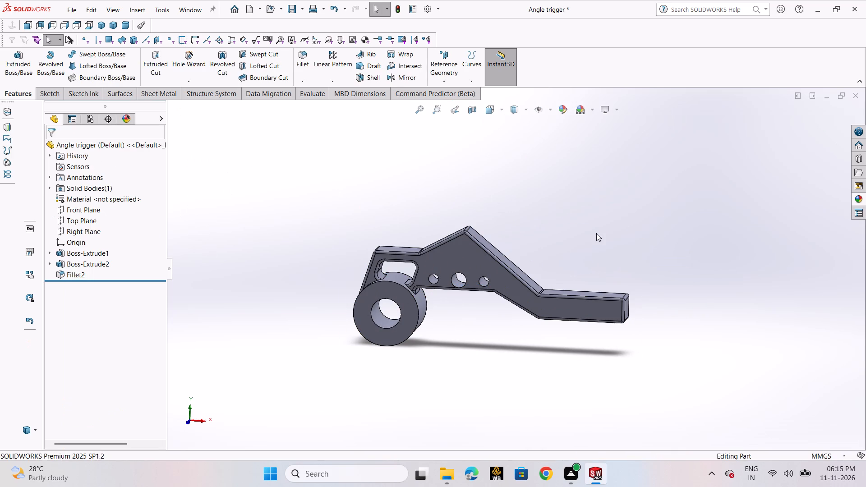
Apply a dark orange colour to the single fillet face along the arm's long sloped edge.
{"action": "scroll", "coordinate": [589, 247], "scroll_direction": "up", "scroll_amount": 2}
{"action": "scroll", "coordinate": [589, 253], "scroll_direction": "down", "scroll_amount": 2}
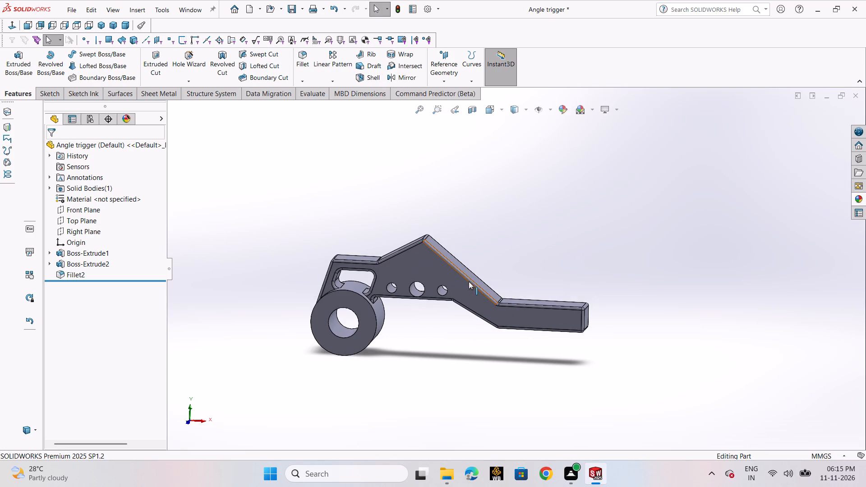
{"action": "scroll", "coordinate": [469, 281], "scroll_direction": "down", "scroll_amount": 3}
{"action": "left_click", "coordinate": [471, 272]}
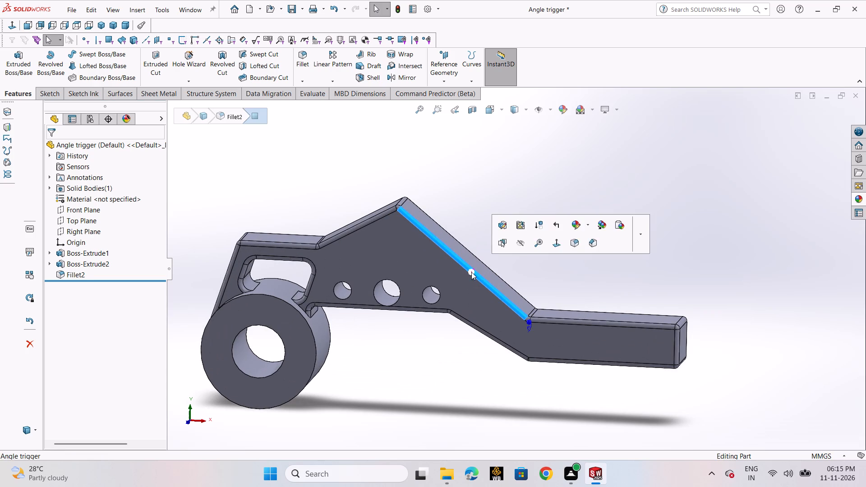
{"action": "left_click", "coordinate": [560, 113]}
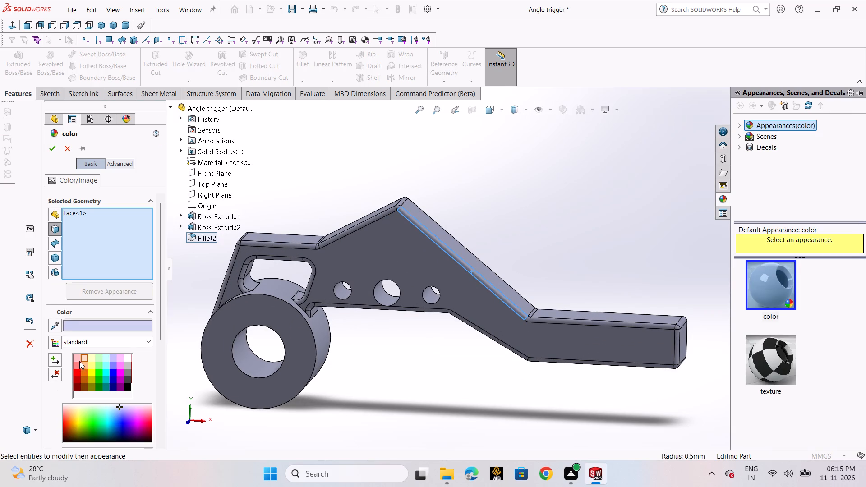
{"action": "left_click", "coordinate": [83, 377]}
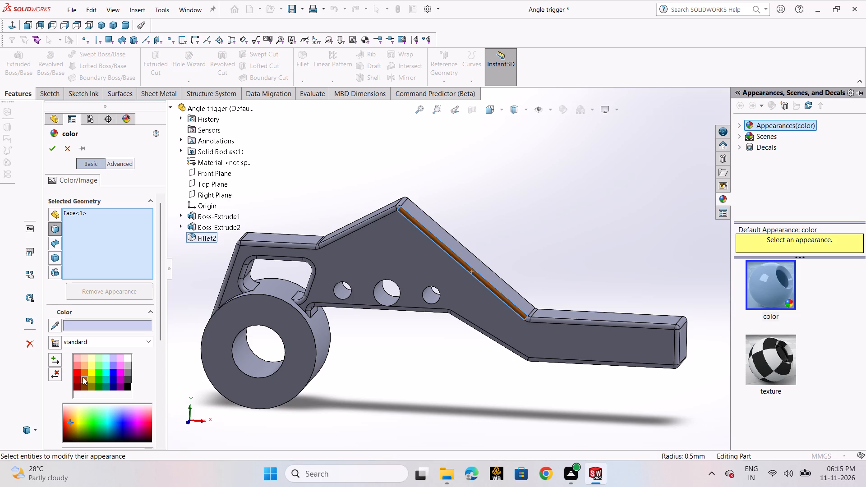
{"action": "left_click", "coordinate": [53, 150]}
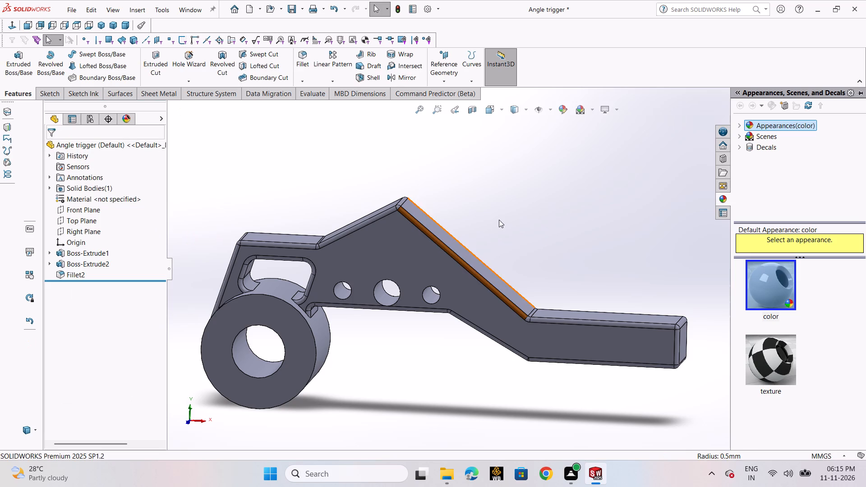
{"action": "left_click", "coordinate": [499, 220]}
Apply the dark orange colour to the arm's entire fillet feature.
{"action": "scroll", "coordinate": [501, 220], "scroll_direction": "up", "scroll_amount": 1}
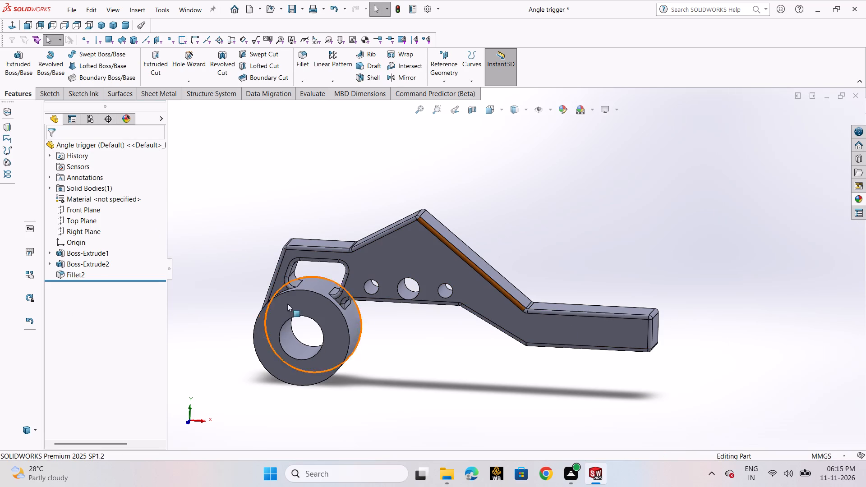
{"action": "left_click", "coordinate": [69, 275]}
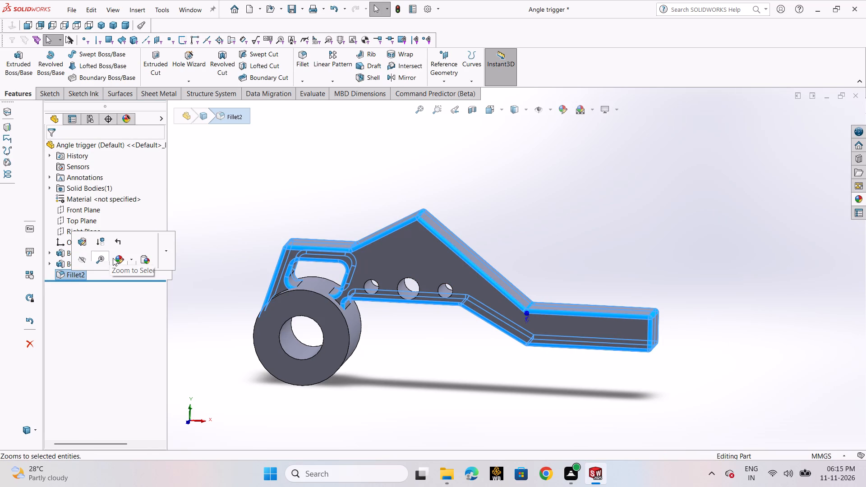
{"action": "left_click", "coordinate": [114, 259]}
{"action": "left_click", "coordinate": [130, 286]}
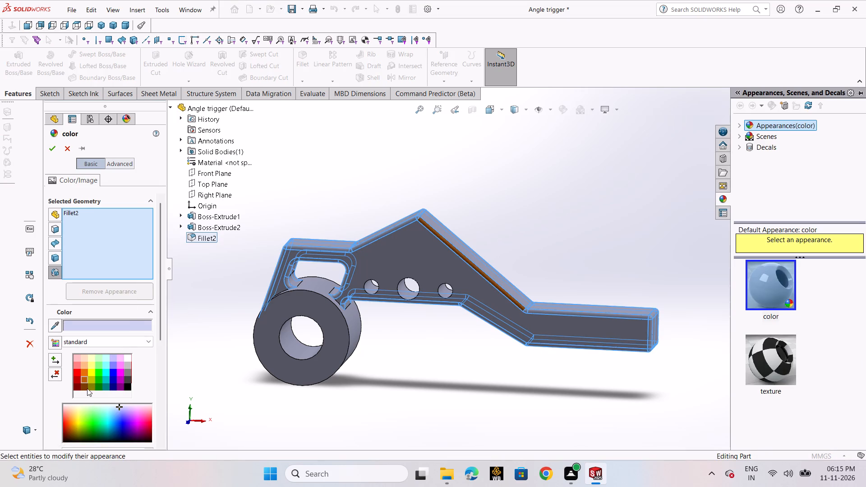
{"action": "left_click", "coordinate": [84, 379]}
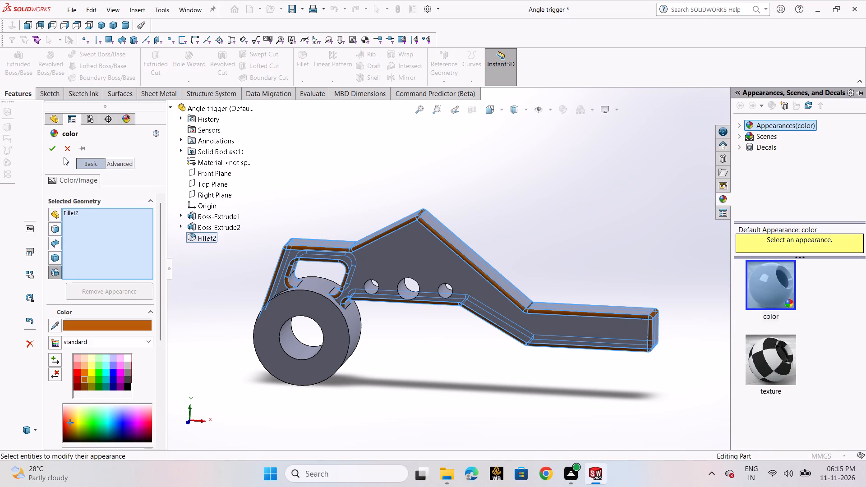
{"action": "left_click", "coordinate": [55, 153]}
{"action": "left_click", "coordinate": [523, 208]}
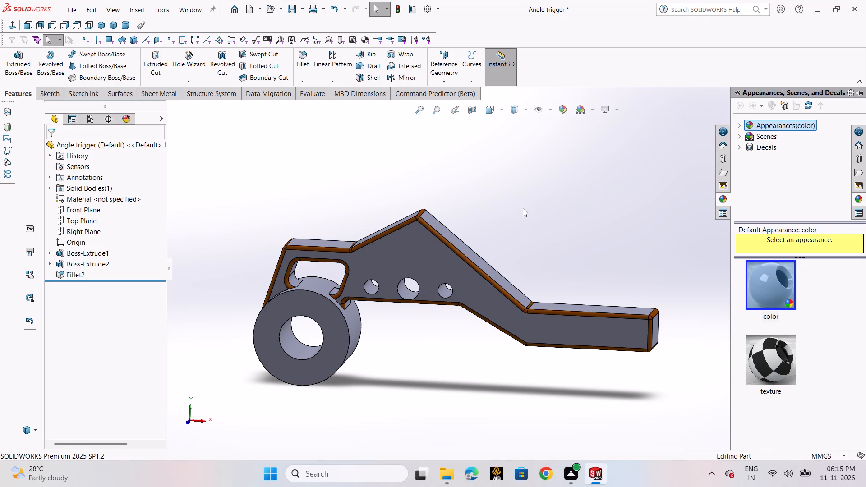
In the arm's sketch, set the vertical distance from the lower edge of its raised section to the hole centres to 3 mm.
{"action": "scroll", "coordinate": [523, 208], "scroll_direction": "up", "scroll_amount": 2}
{"action": "scroll", "coordinate": [545, 233], "scroll_direction": "down", "scroll_amount": 2}
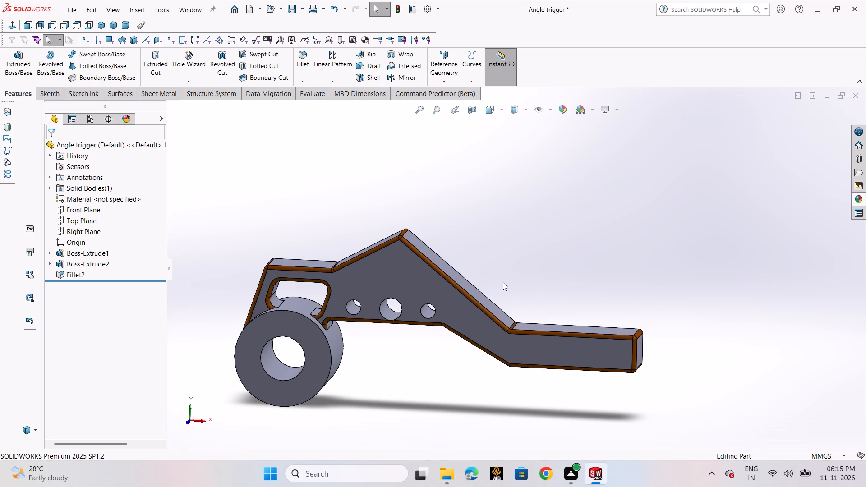
{"action": "middle_click_drag", "start_coordinate": [409, 360], "coordinate": [408, 352]}
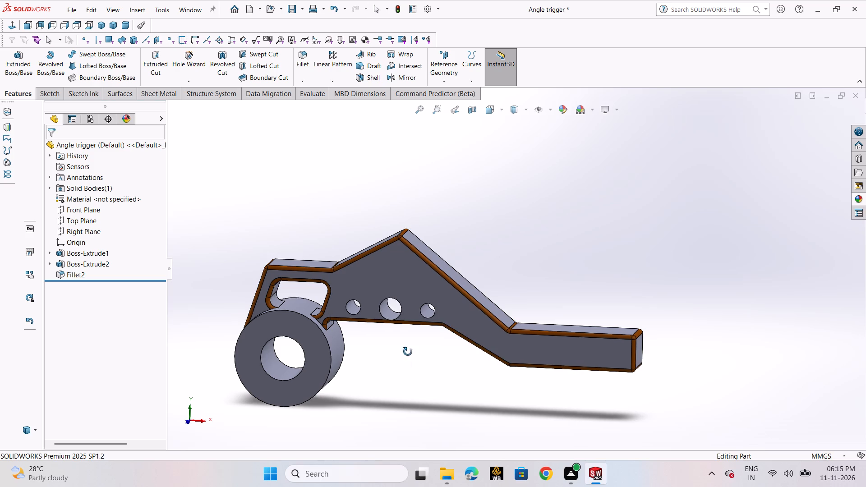
{"action": "middle_click_drag", "start_coordinate": [408, 352], "coordinate": [411, 314]}
{"action": "scroll", "coordinate": [411, 314], "scroll_direction": "up", "scroll_amount": 1}
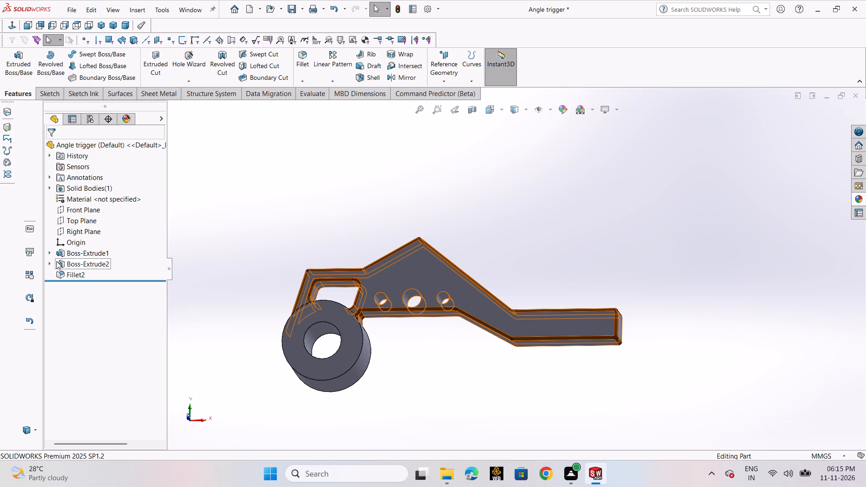
{"action": "left_click", "coordinate": [49, 262]}
{"action": "left_click", "coordinate": [86, 276]}
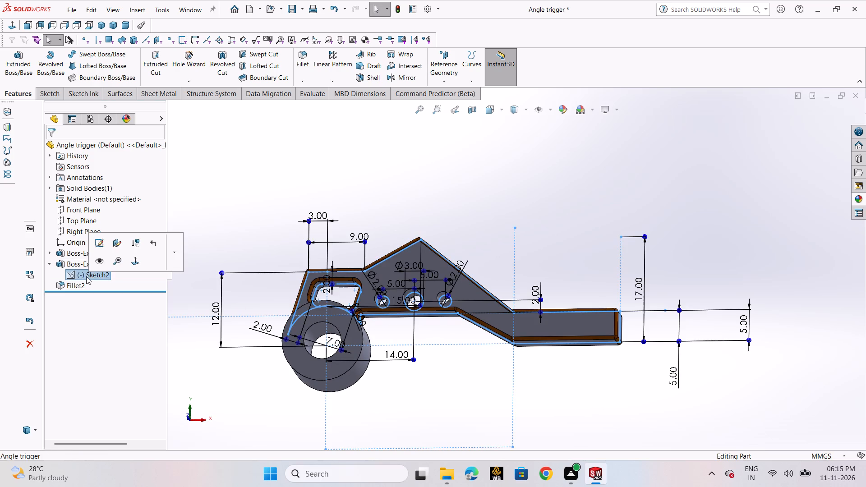
{"action": "left_click", "coordinate": [102, 246]}
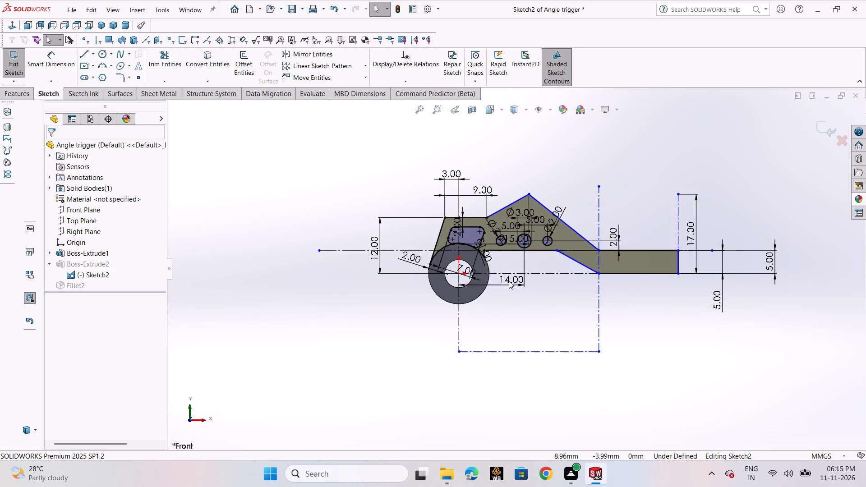
{"action": "scroll", "coordinate": [547, 226], "scroll_direction": "down", "scroll_amount": 4}
{"action": "scroll", "coordinate": [510, 248], "scroll_direction": "down", "scroll_amount": 3}
{"action": "scroll", "coordinate": [568, 308], "scroll_direction": "up", "scroll_amount": 3}
{"action": "double_click", "coordinate": [745, 278]}
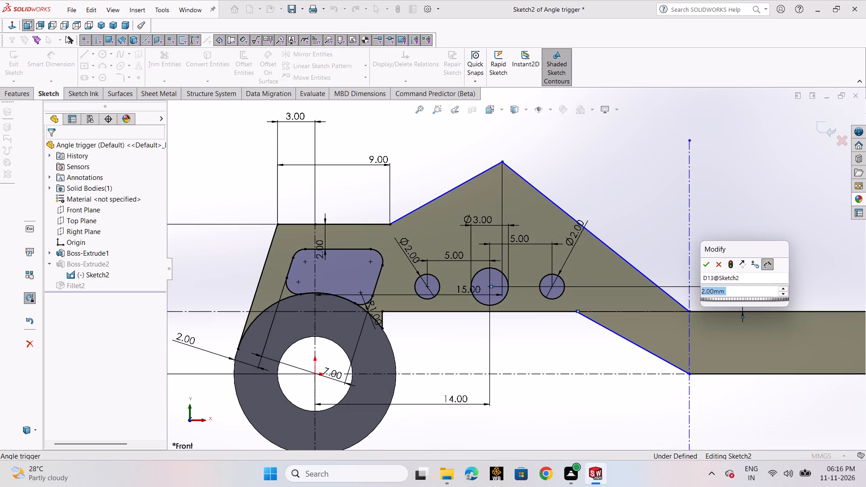
{"action": "key", "text": "3"}
{"action": "key", "text": "Return"}
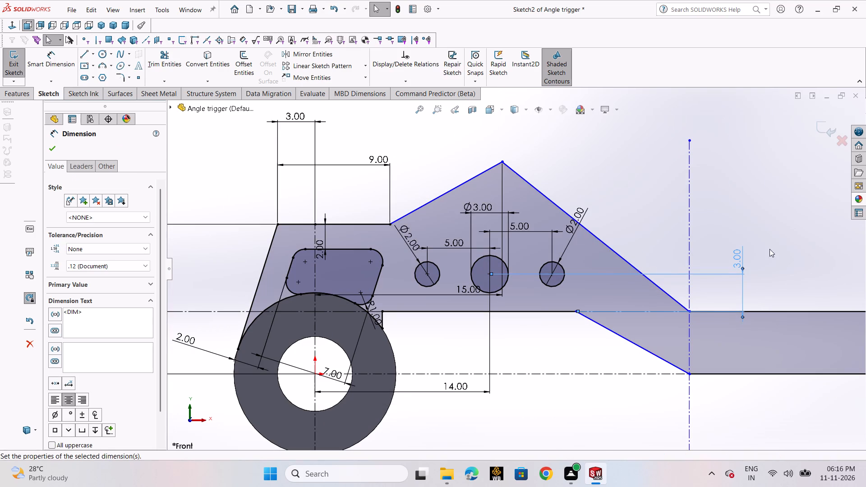
{"action": "left_click", "coordinate": [822, 129]}
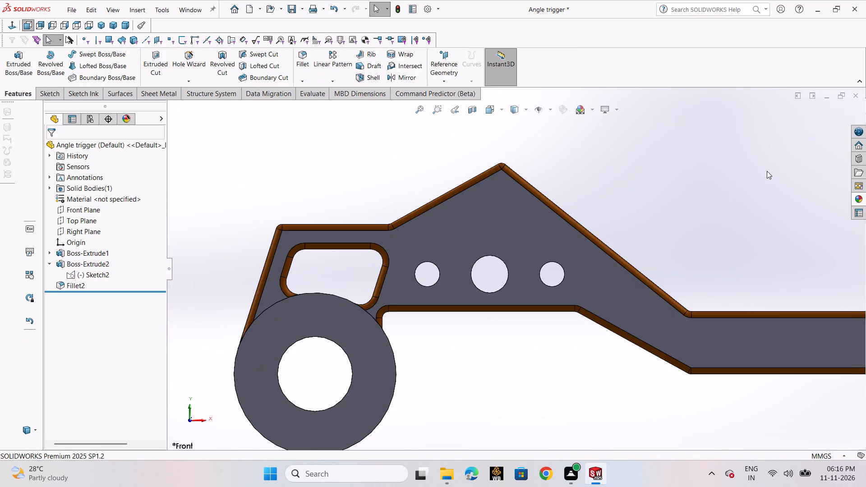
Start a new sketch on the arm's front flat face and choose the Rectangle tool.
{"action": "scroll", "coordinate": [749, 193], "scroll_direction": "up", "scroll_amount": 5}
{"action": "middle_click_drag", "start_coordinate": [733, 219], "coordinate": [610, 261]}
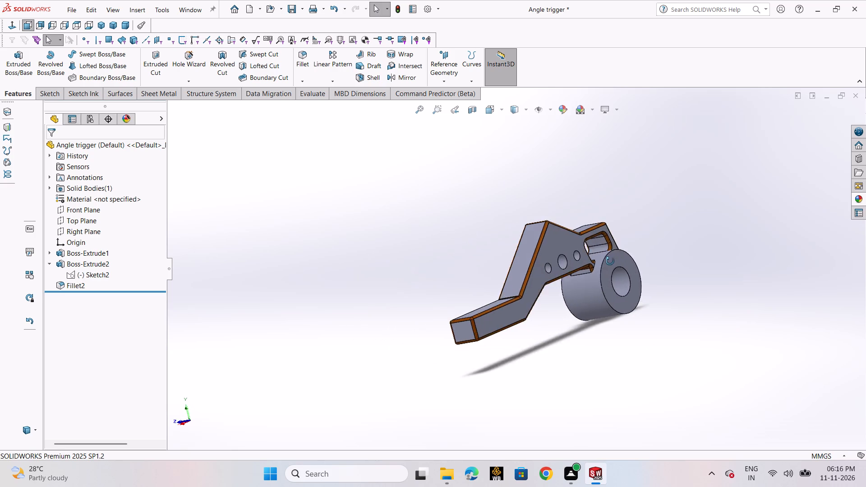
{"action": "middle_click_drag", "start_coordinate": [610, 261], "coordinate": [722, 267]}
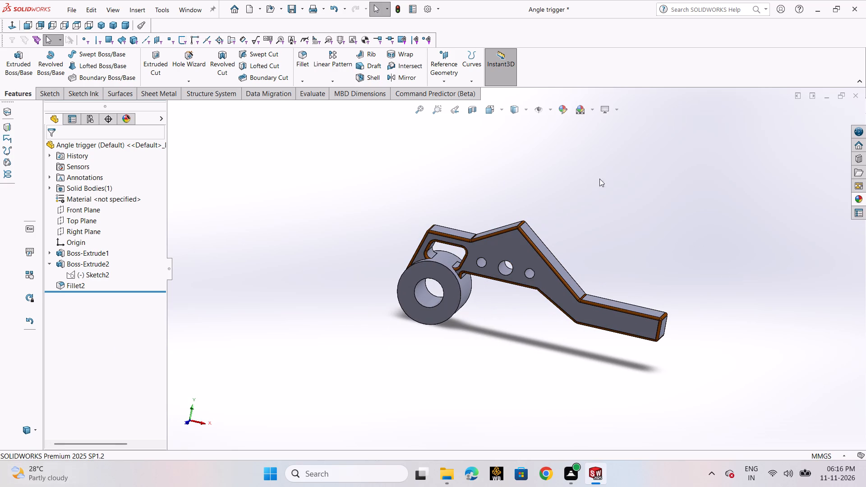
{"action": "left_click", "coordinate": [637, 329]}
{"action": "left_click", "coordinate": [684, 301]}
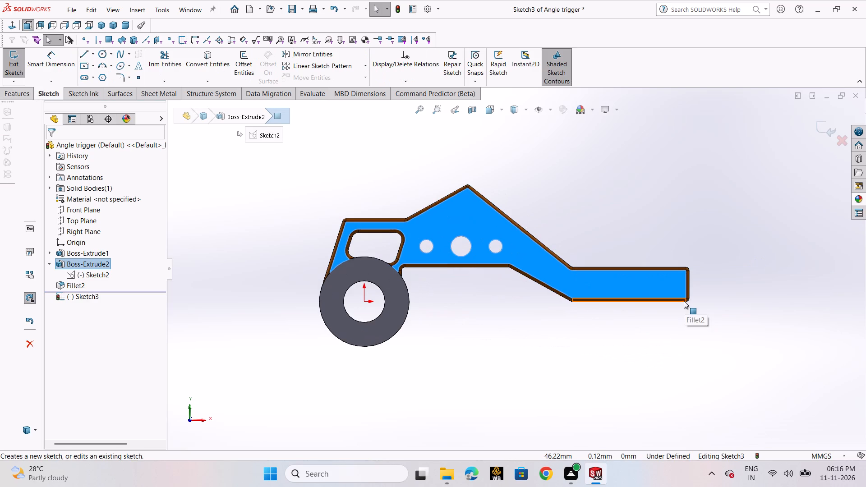
{"action": "left_click", "coordinate": [86, 66]}
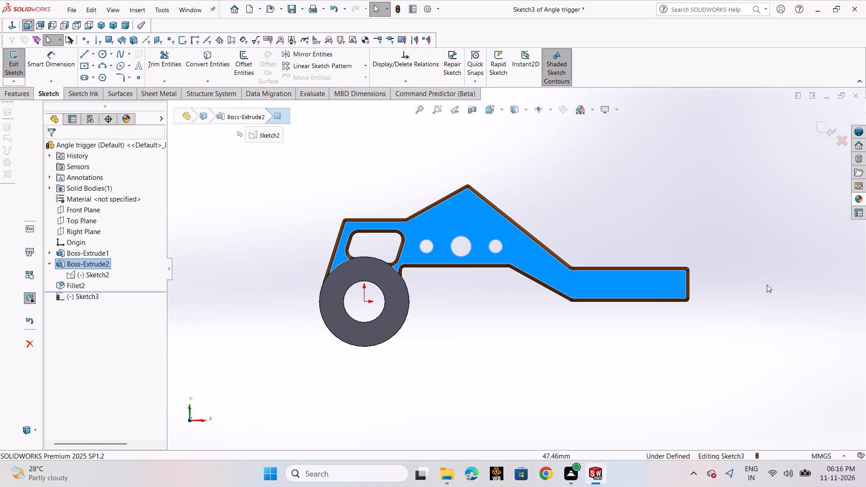
{"action": "scroll", "coordinate": [743, 281], "scroll_direction": "up", "scroll_amount": 1}
{"action": "left_click", "coordinate": [742, 281]}
{"action": "middle_click_drag", "start_coordinate": [742, 281], "coordinate": [651, 343]}
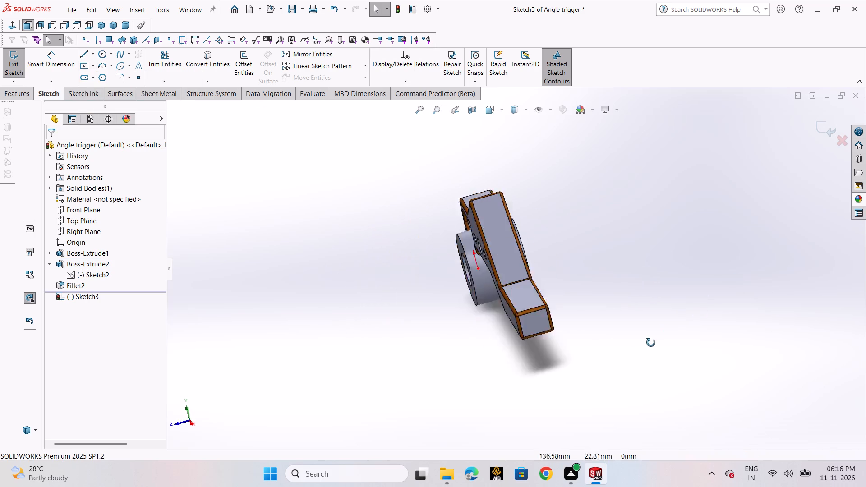
{"action": "middle_click_drag", "start_coordinate": [651, 343], "coordinate": [700, 301]}
{"action": "scroll", "coordinate": [700, 301], "scroll_direction": "up", "scroll_amount": 1}
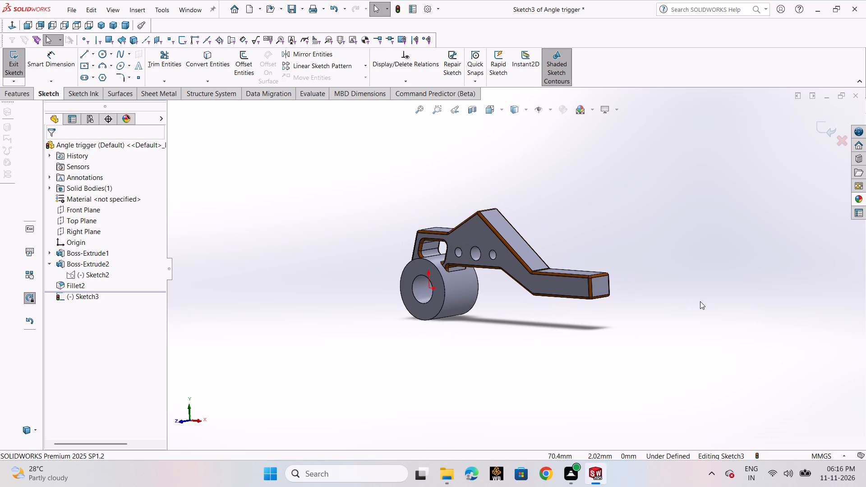
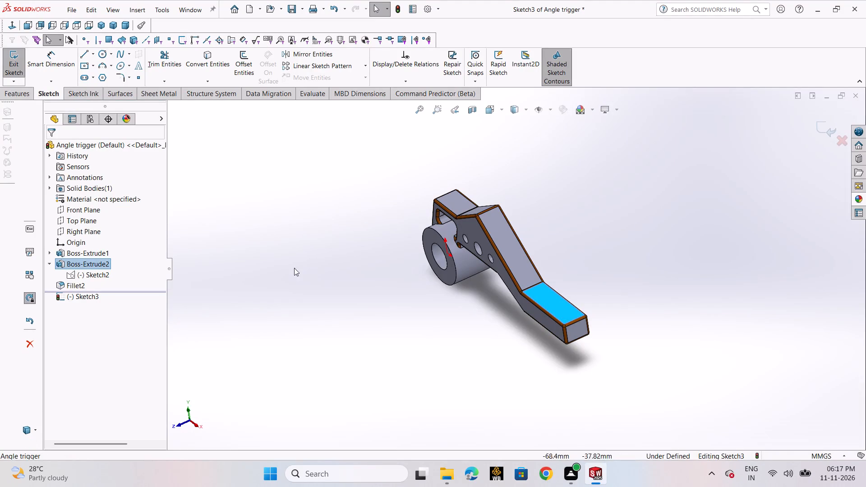
Exit the empty sketch and start a new one on the flat upper face of the arm's free end section.
{"action": "left_click", "coordinate": [601, 280]}
{"action": "left_click", "coordinate": [822, 126]}
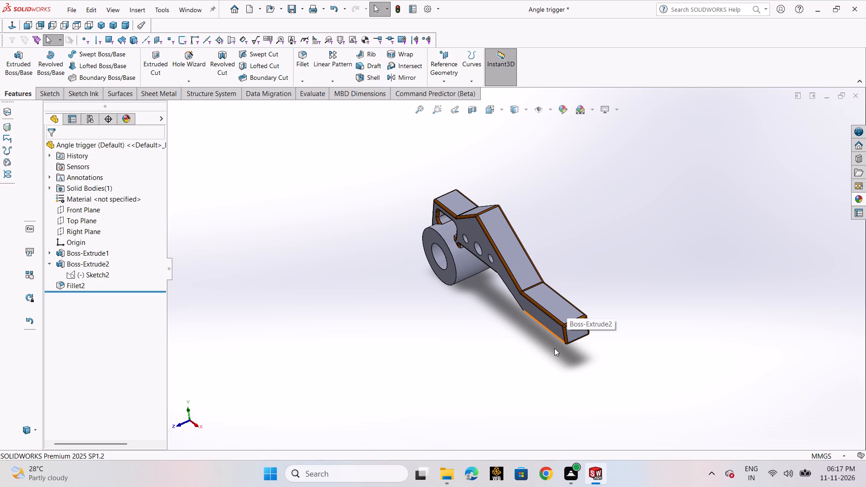
{"action": "left_click", "coordinate": [563, 301]}
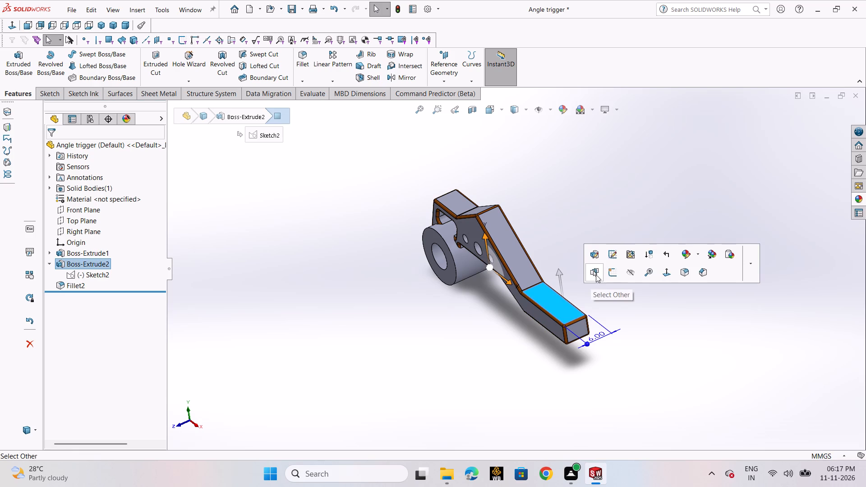
{"action": "left_click", "coordinate": [615, 269]}
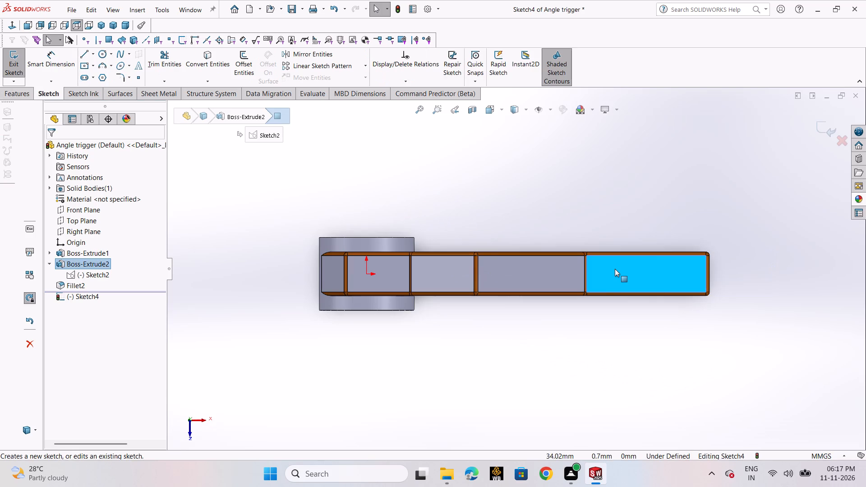
{"action": "left_click", "coordinate": [636, 222]}
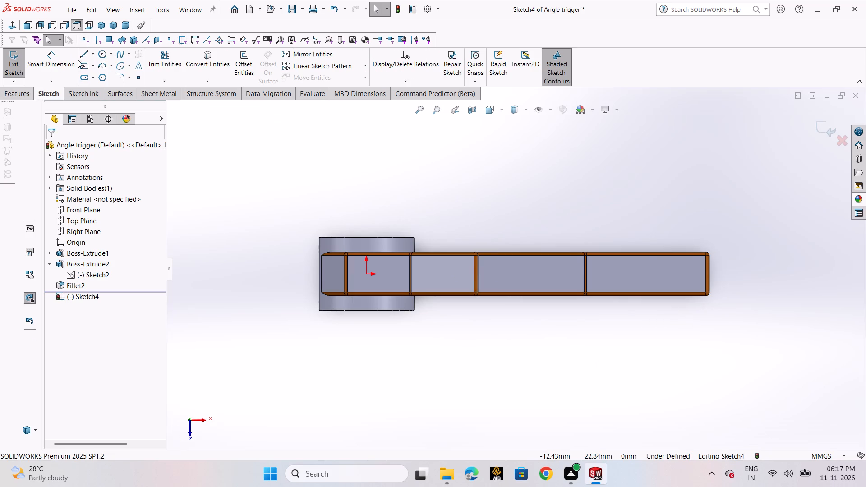
Sketch a corner rectangle about 1.8 mm by 3.8 mm near the arm's free end, reaching the face's lower long edge.
{"action": "left_click", "coordinate": [81, 67]}
{"action": "left_click", "coordinate": [91, 81]}
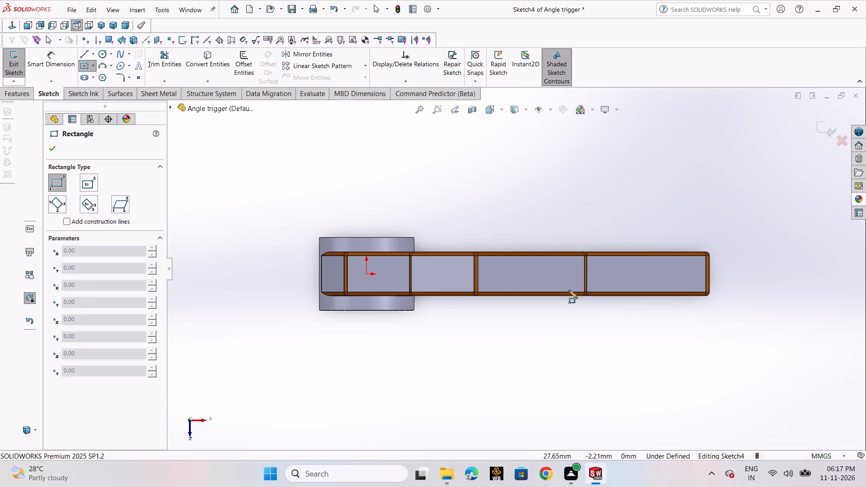
{"action": "left_click", "coordinate": [689, 268]}
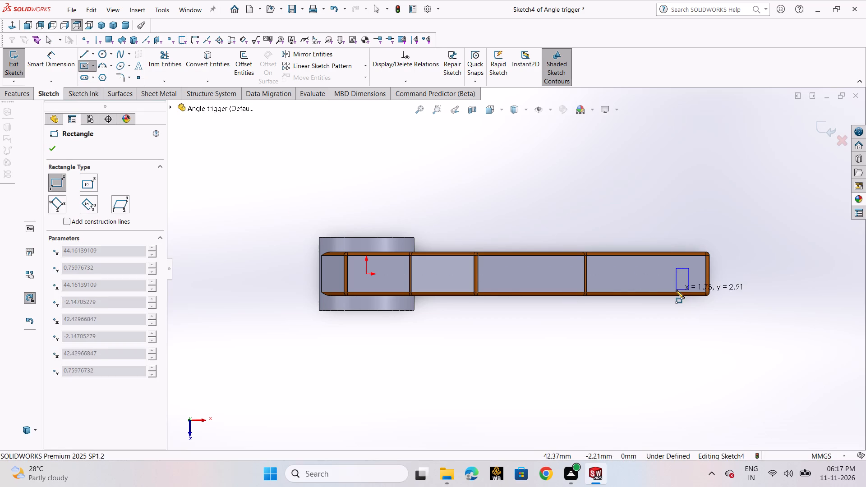
{"action": "left_click", "coordinate": [676, 296]}
{"action": "right_click", "coordinate": [676, 296]}
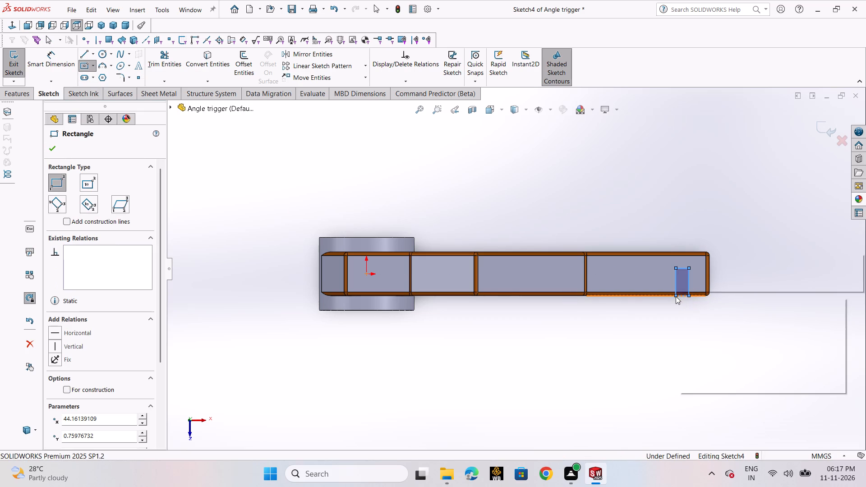
{"action": "left_click", "coordinate": [688, 300]}
{"action": "scroll", "coordinate": [721, 287], "scroll_direction": "down", "scroll_amount": 2}
{"action": "scroll", "coordinate": [631, 273], "scroll_direction": "up", "scroll_amount": 2}
{"action": "scroll", "coordinate": [694, 285], "scroll_direction": "up", "scroll_amount": 2}
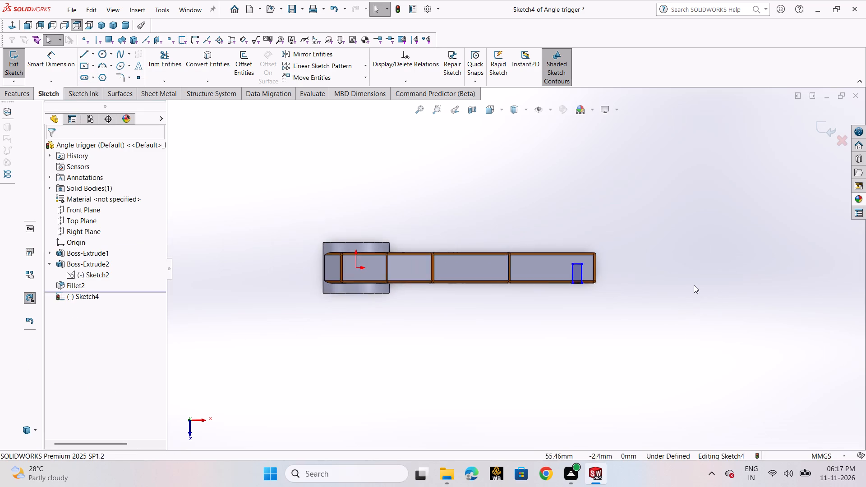
{"action": "scroll", "coordinate": [657, 283], "scroll_direction": "down", "scroll_amount": 3}
{"action": "scroll", "coordinate": [582, 271], "scroll_direction": "down", "scroll_amount": 1}
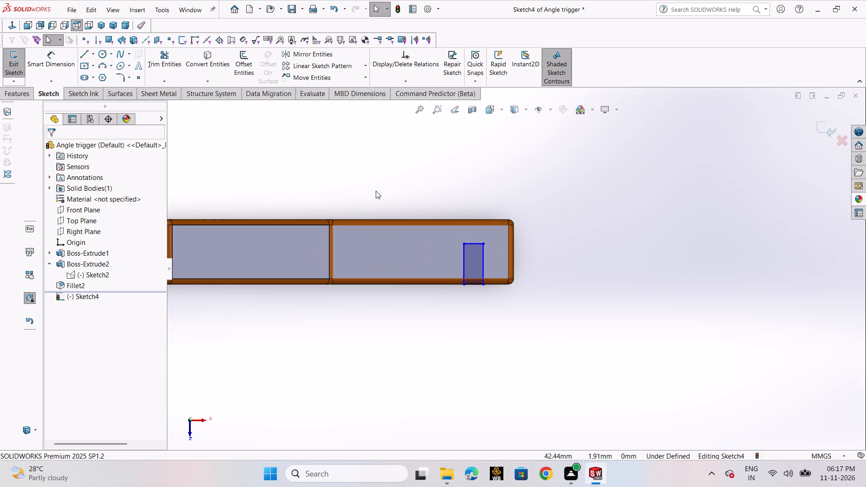
Set the rectangle's width along the arm to 1 mm.
{"action": "left_click", "coordinate": [64, 69]}
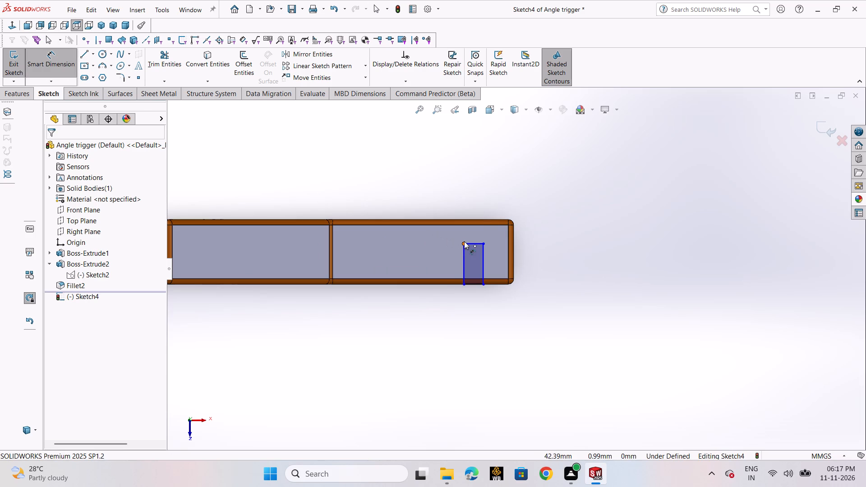
{"action": "left_click", "coordinate": [468, 241]}
{"action": "left_click", "coordinate": [474, 188]}
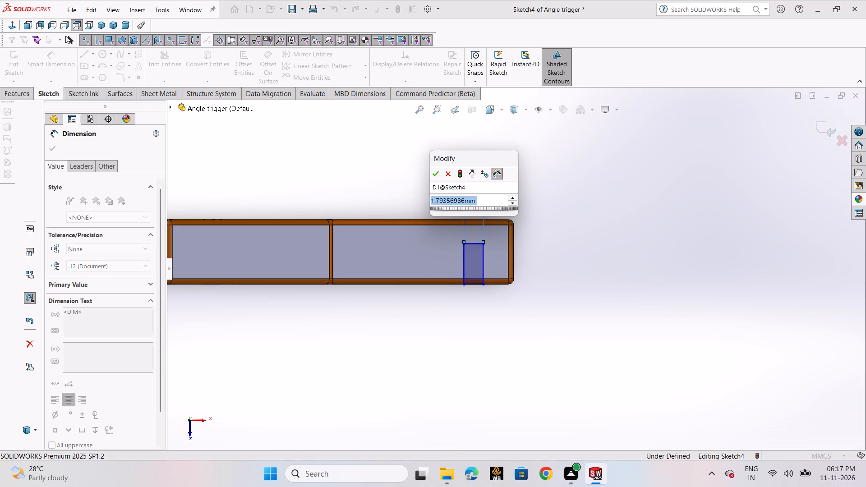
{"action": "key", "text": "1"}
{"action": "key", "text": "Return"}
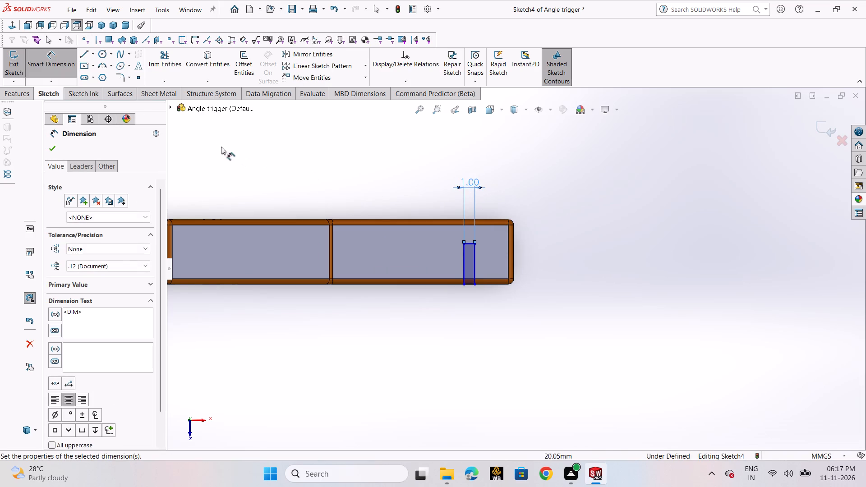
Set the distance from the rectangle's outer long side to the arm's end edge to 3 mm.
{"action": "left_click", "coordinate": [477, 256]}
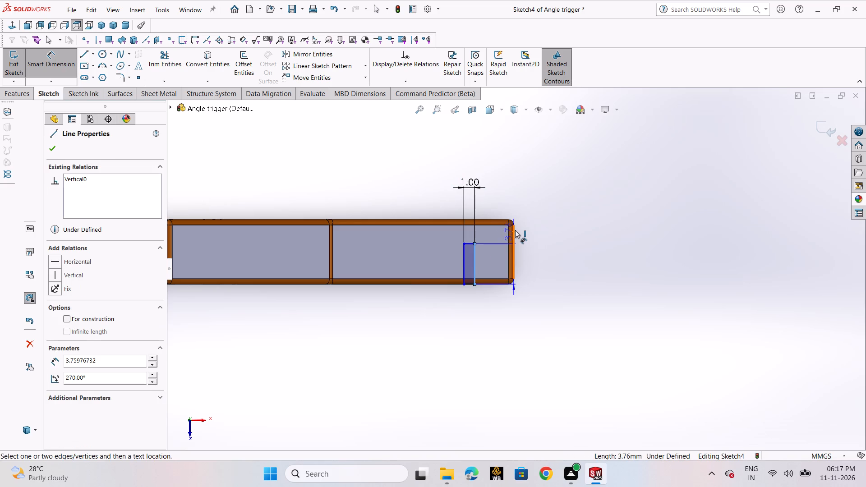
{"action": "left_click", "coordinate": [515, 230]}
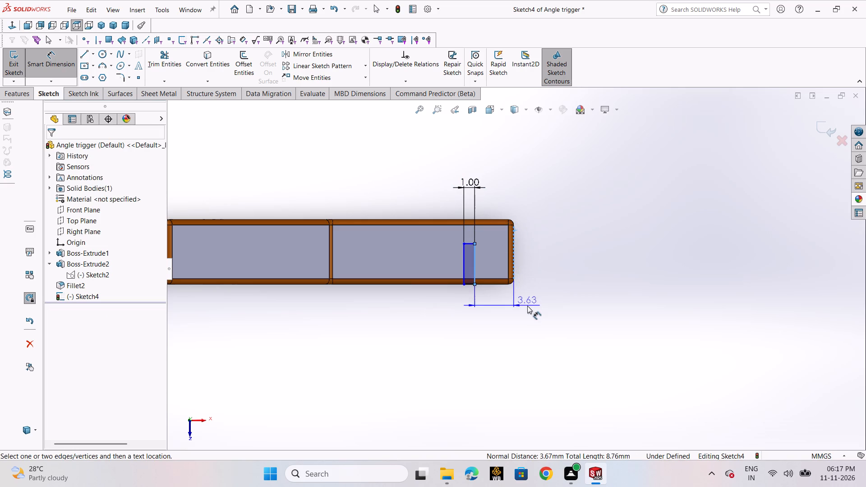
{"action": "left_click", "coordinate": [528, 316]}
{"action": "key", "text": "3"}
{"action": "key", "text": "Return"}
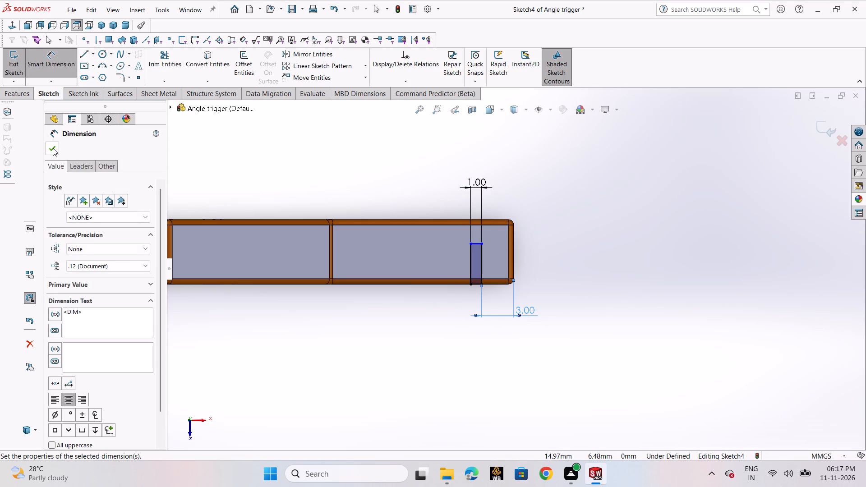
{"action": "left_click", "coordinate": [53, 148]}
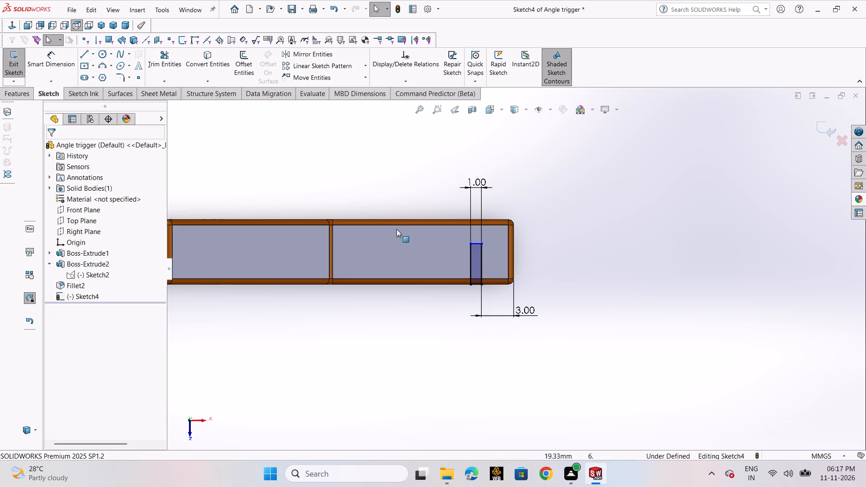
Delete the rectangle's two long sides and the short side on the arm's lower edge, keeping only its upper 1 mm line.
{"action": "scroll", "coordinate": [517, 314], "scroll_direction": "down", "scroll_amount": 4}
{"action": "left_click", "coordinate": [437, 247]}
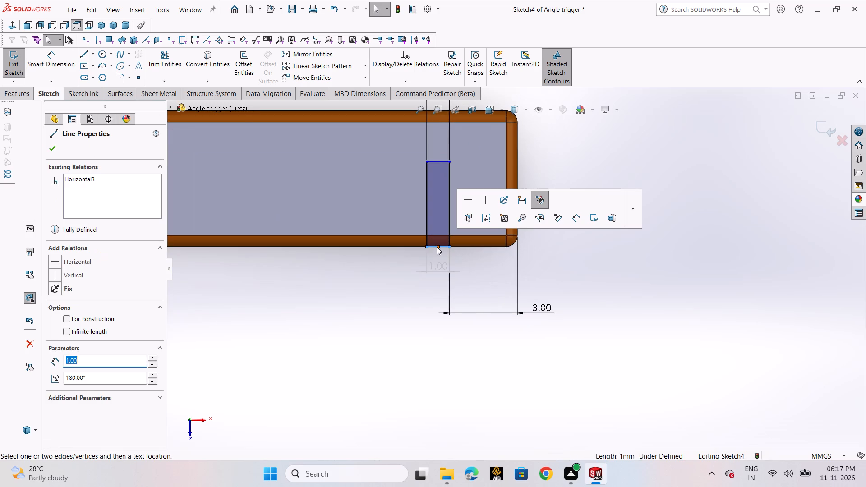
{"action": "left_click", "coordinate": [392, 301]}
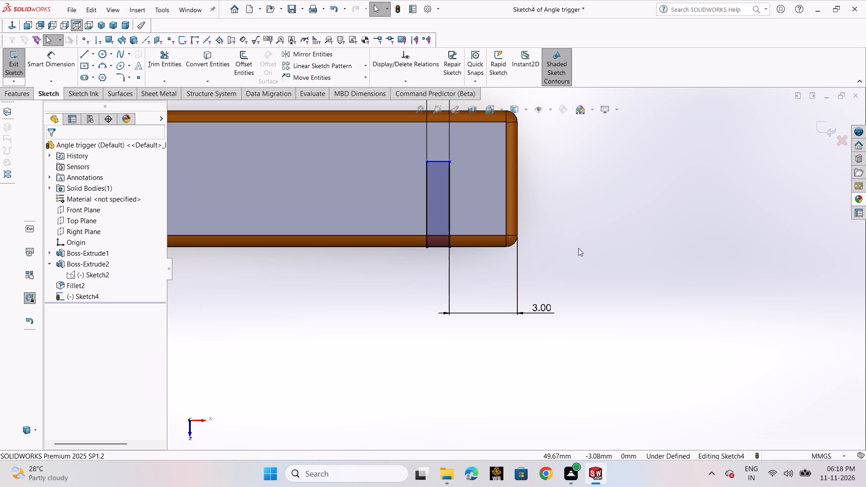
{"action": "left_click", "coordinate": [440, 247]}
{"action": "key", "text": "Delete"}
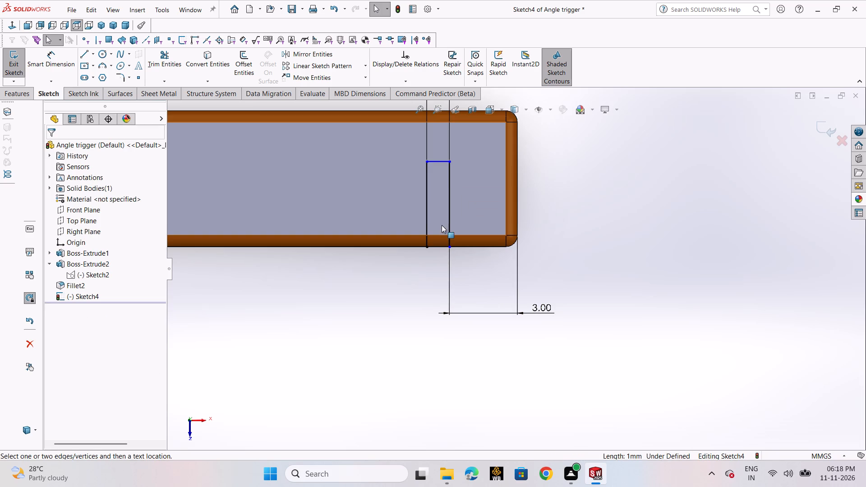
{"action": "left_click", "coordinate": [449, 210]}
{"action": "key", "text": "Delete"}
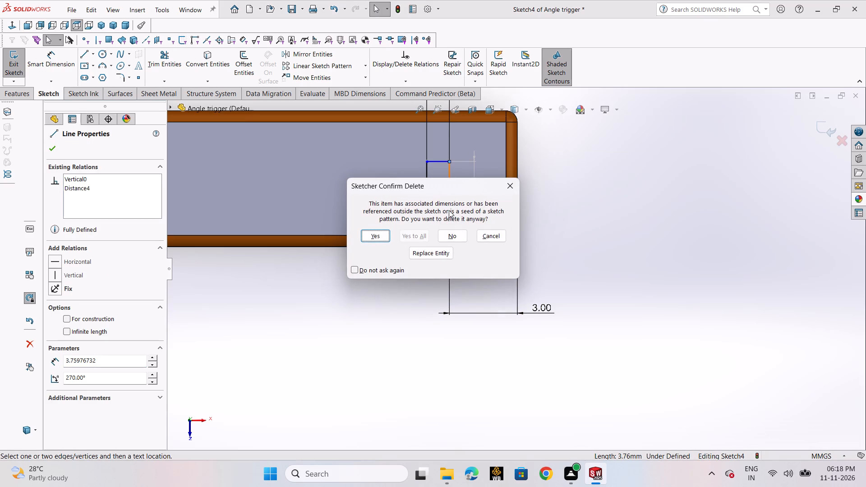
{"action": "left_click", "coordinate": [381, 234]}
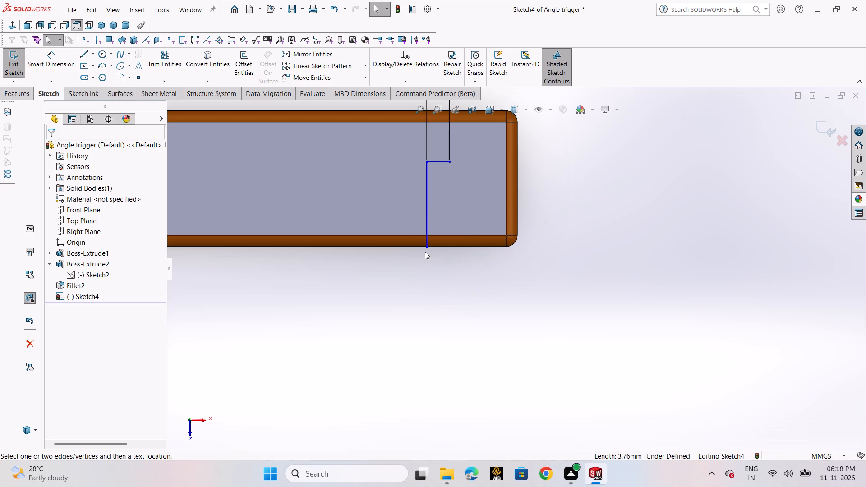
{"action": "left_click_drag", "start_coordinate": [428, 248], "coordinate": [425, 274]}
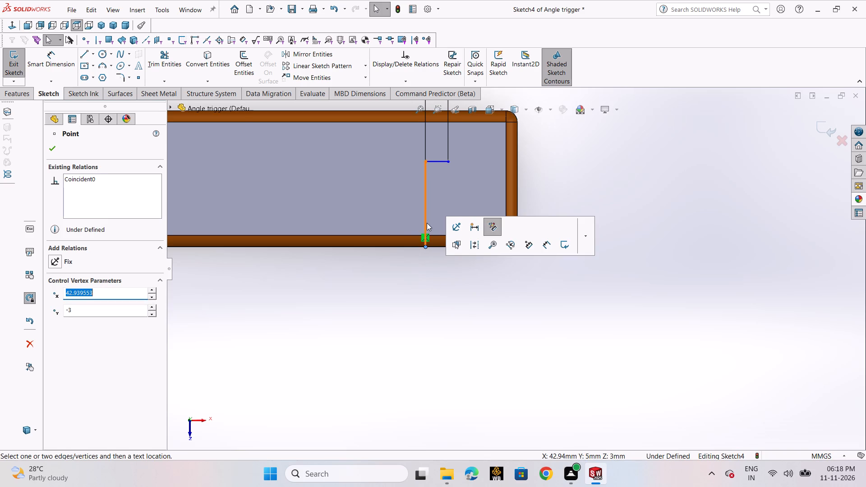
{"action": "left_click", "coordinate": [427, 218]}
{"action": "key", "text": "Delete"}
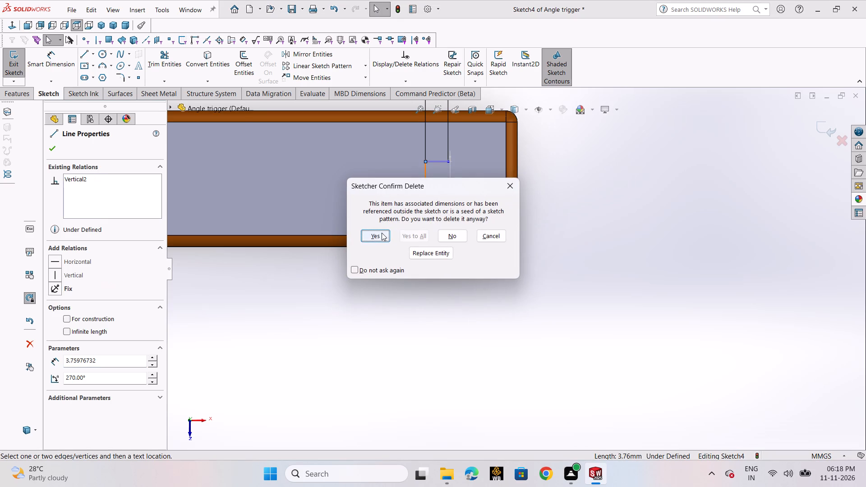
{"action": "left_click", "coordinate": [382, 233]}
Close the rectangle again from the 1 mm line with three lines, its long sides about 5.05 mm, extending past the arm's lower edge.
{"action": "left_click", "coordinate": [85, 52]}
{"action": "left_click", "coordinate": [85, 61]}
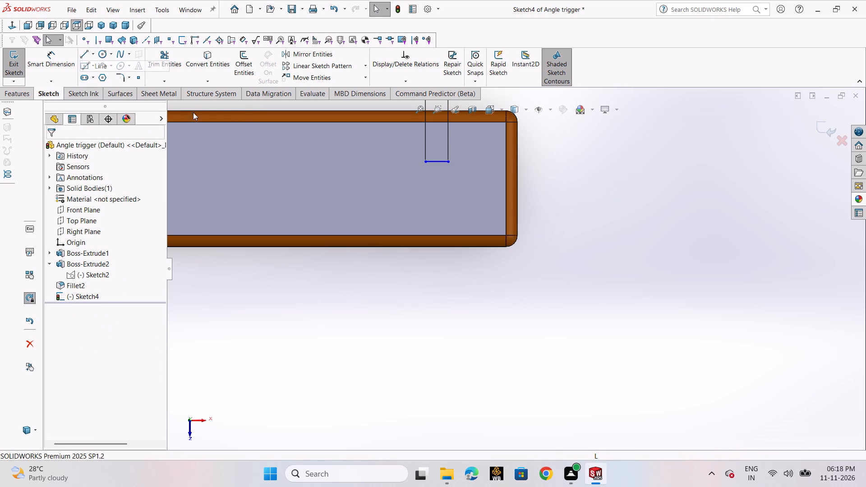
{"action": "left_click", "coordinate": [427, 162]}
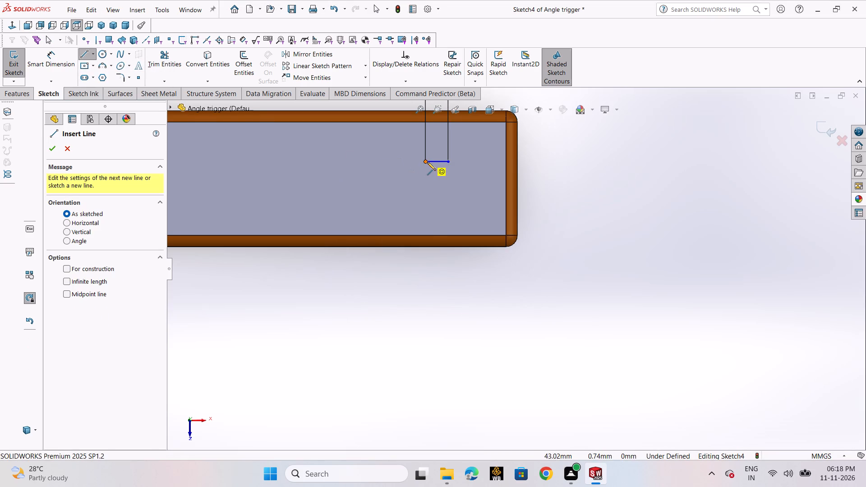
{"action": "left_click", "coordinate": [427, 276]}
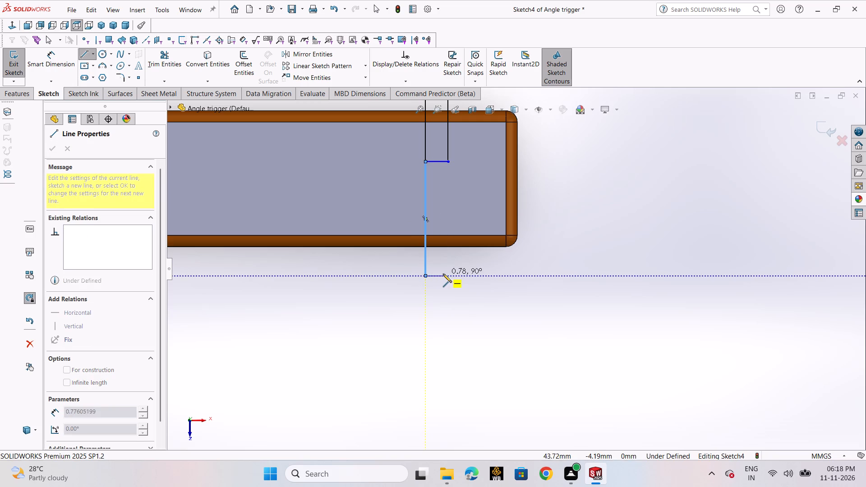
{"action": "left_click", "coordinate": [450, 275]}
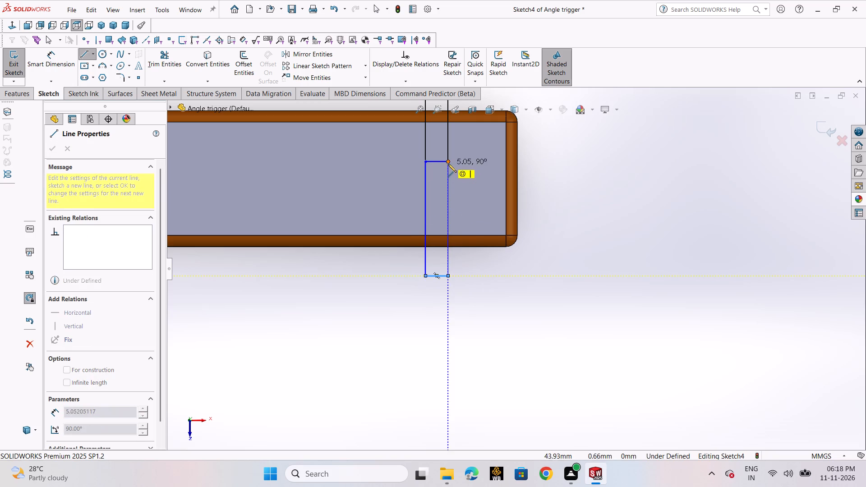
{"action": "left_click", "coordinate": [448, 164]}
{"action": "right_click", "coordinate": [448, 164]}
{"action": "left_click", "coordinate": [465, 169]}
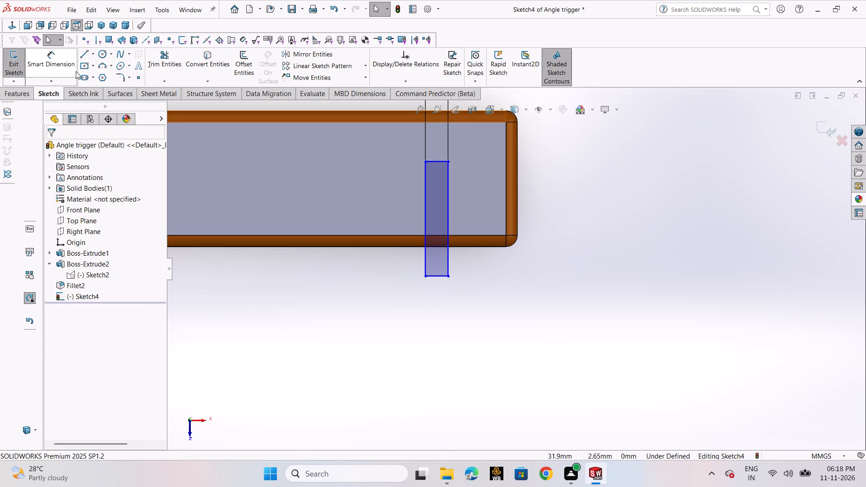
Set the distance from the redrawn rectangle's outer long side to the arm's end edge to 3 mm.
{"action": "left_click", "coordinate": [69, 63]}
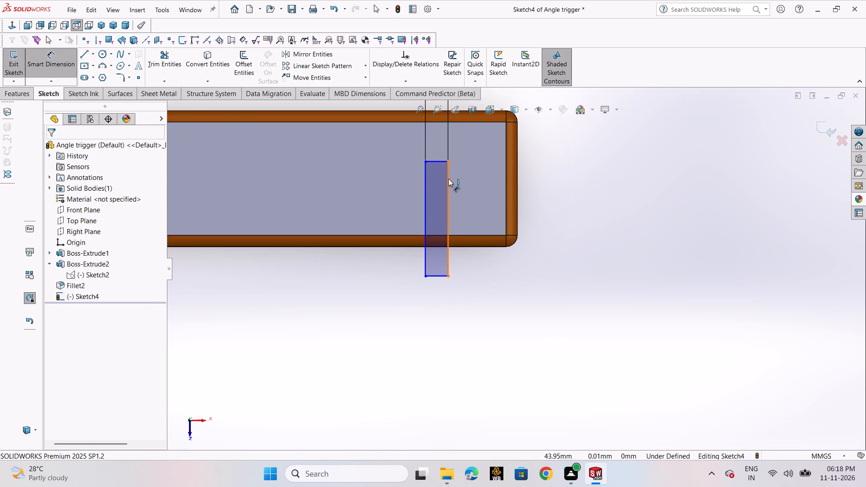
{"action": "left_click", "coordinate": [448, 179]}
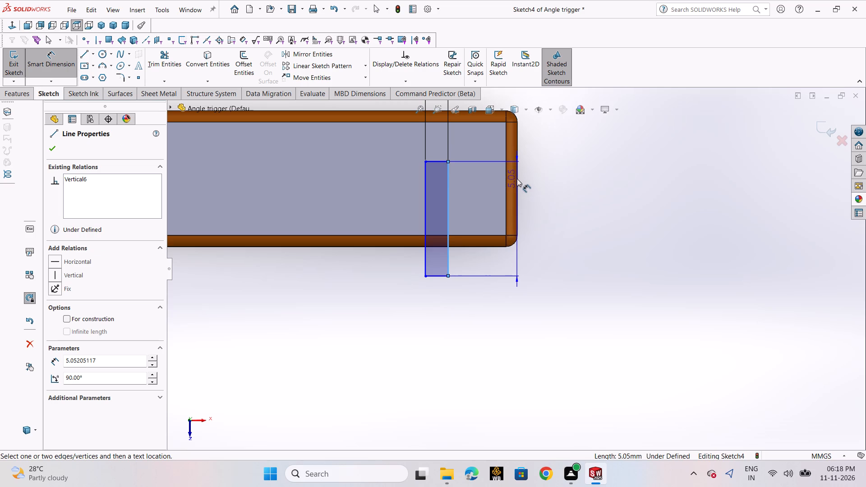
{"action": "left_click", "coordinate": [517, 177]}
{"action": "left_click", "coordinate": [515, 296]}
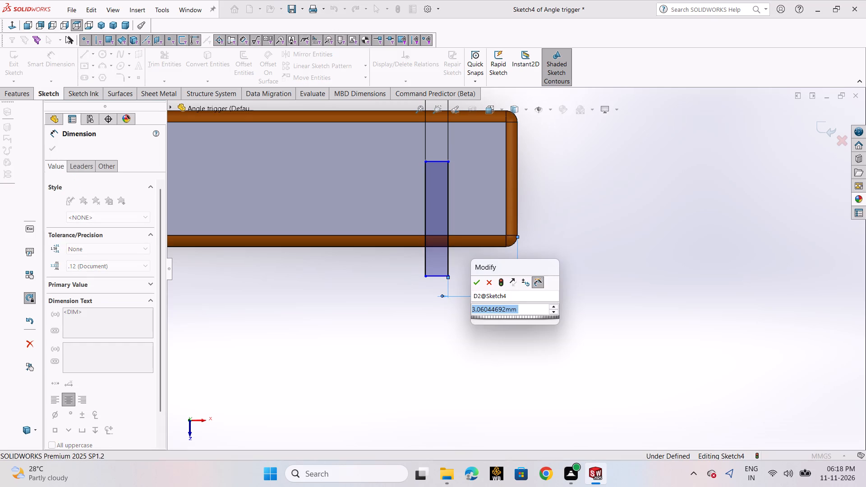
{"action": "key", "text": "3"}
{"action": "key", "text": "Return"}
{"action": "left_click", "coordinate": [52, 153]}
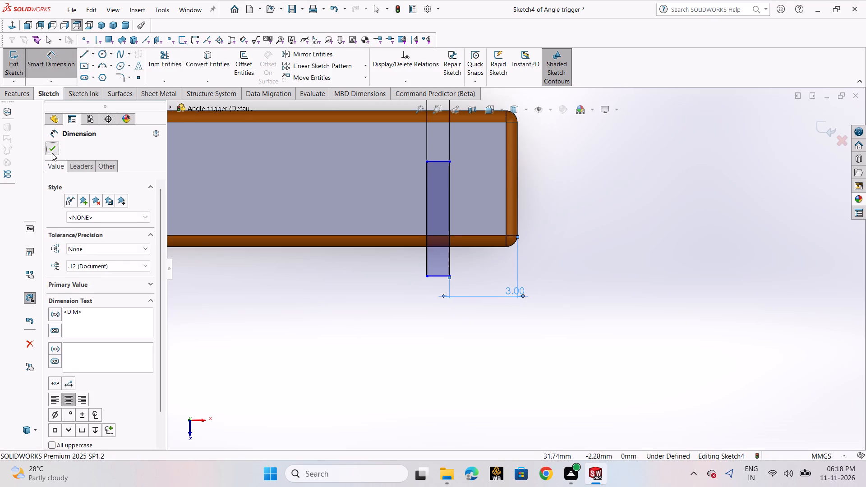
Set the distance from the rectangle's 1 mm upper line to the arm's upper edge to 2 mm.
{"action": "scroll", "coordinate": [521, 154], "scroll_direction": "up", "scroll_amount": 2}
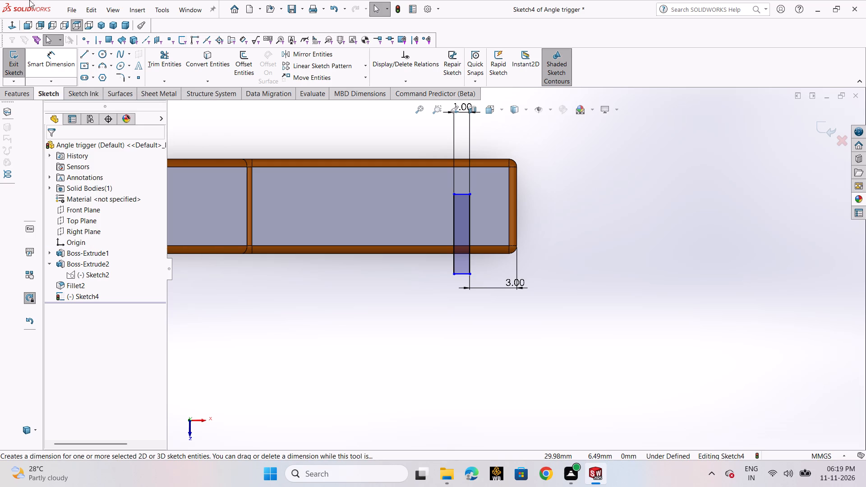
{"action": "left_click", "coordinate": [72, 71]}
{"action": "left_click", "coordinate": [460, 196]}
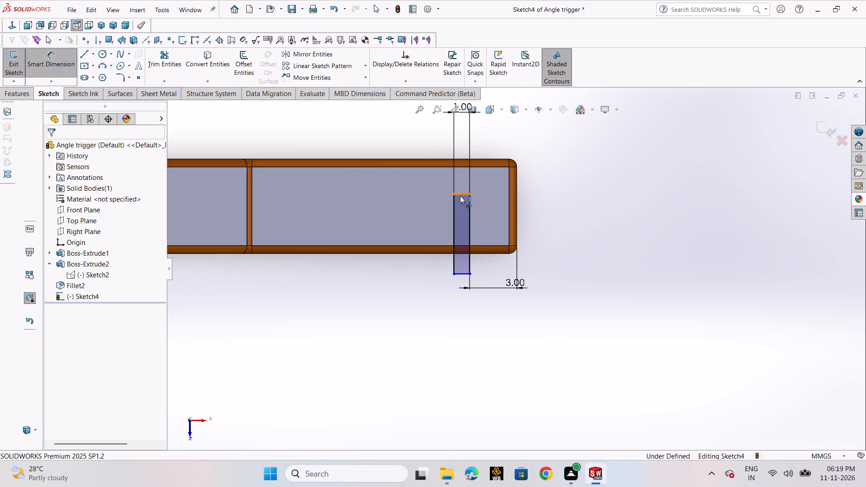
{"action": "left_click", "coordinate": [488, 158]}
{"action": "left_click", "coordinate": [568, 173]}
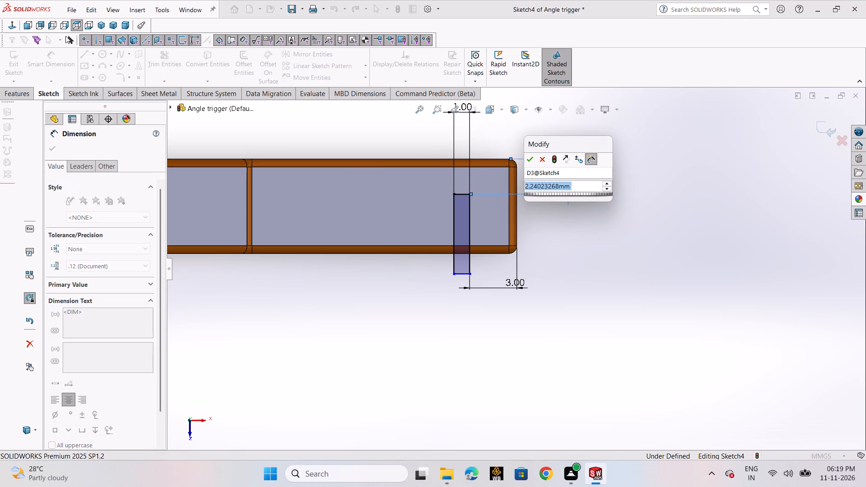
{"action": "key", "text": "2"}
{"action": "key", "text": "Return"}
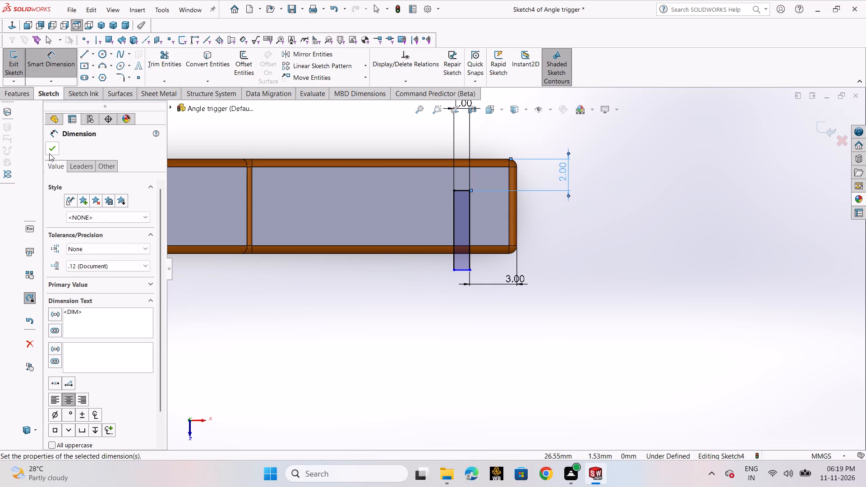
{"action": "left_click", "coordinate": [49, 152]}
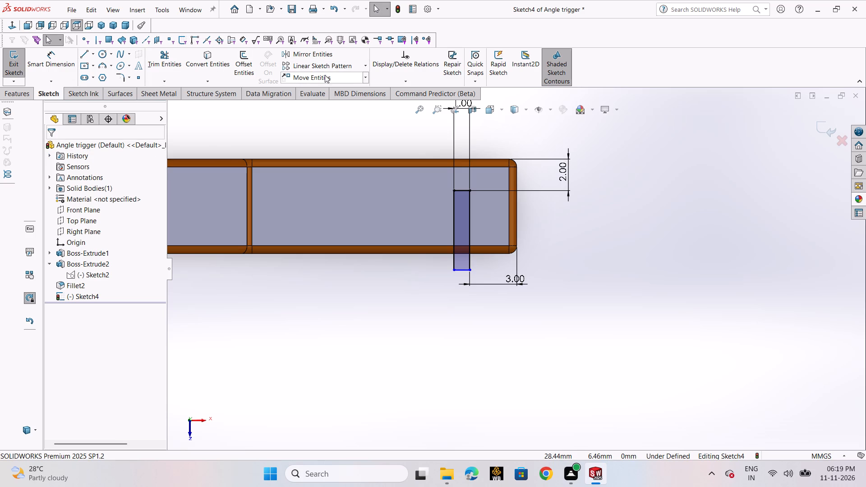
Copy the whole rectangle about 2.87 mm along the arm, away from the free end and level with the original.
{"action": "left_click", "coordinate": [364, 81]}
{"action": "left_click", "coordinate": [350, 101]}
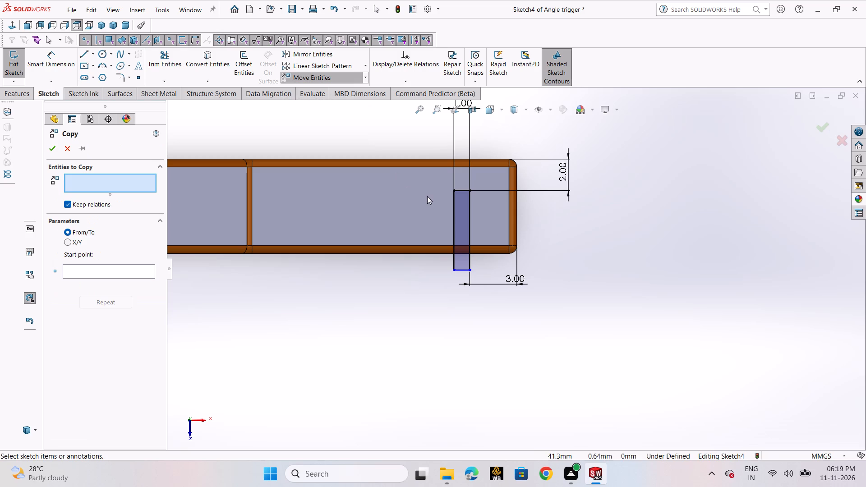
{"action": "left_click", "coordinate": [467, 222]}
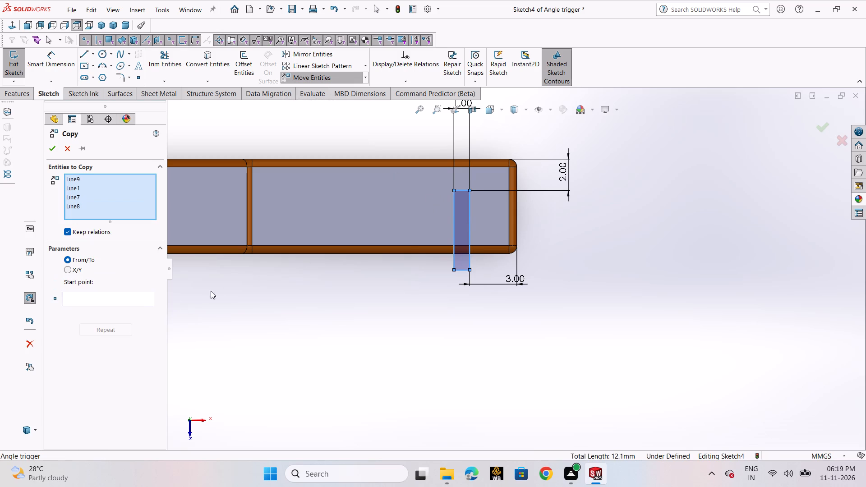
{"action": "left_click", "coordinate": [133, 299]}
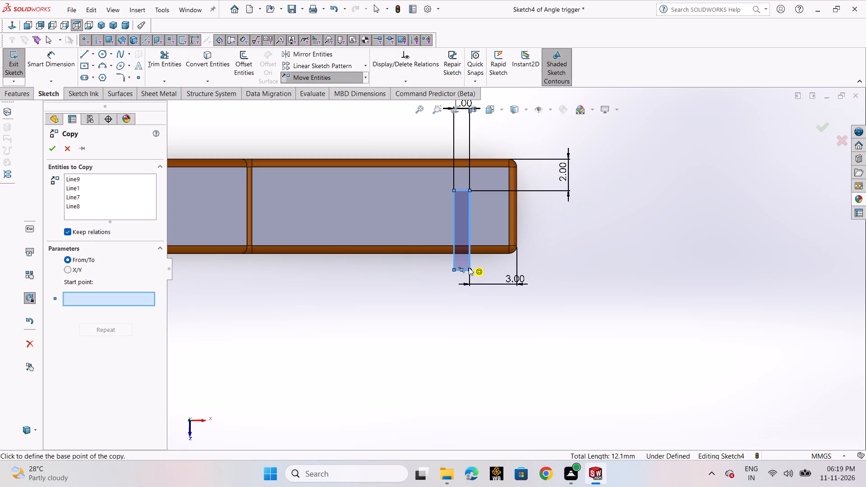
{"action": "left_click", "coordinate": [470, 270]}
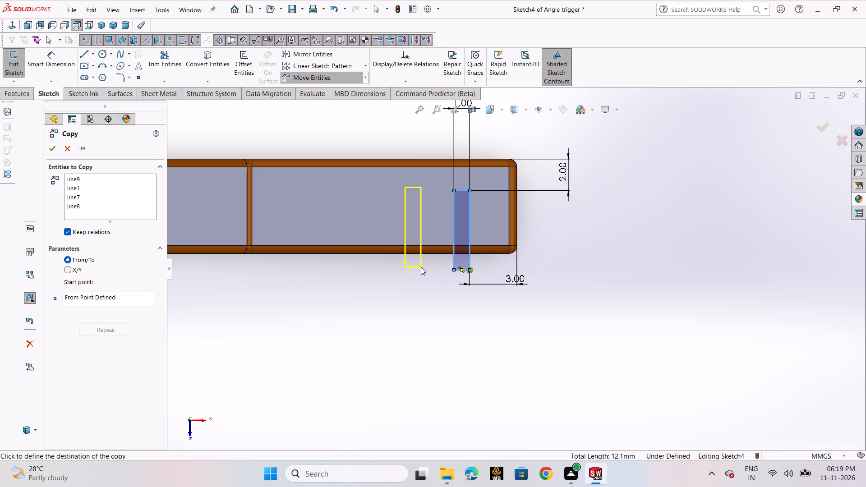
{"action": "left_click", "coordinate": [424, 269]}
{"action": "right_click", "coordinate": [424, 269]}
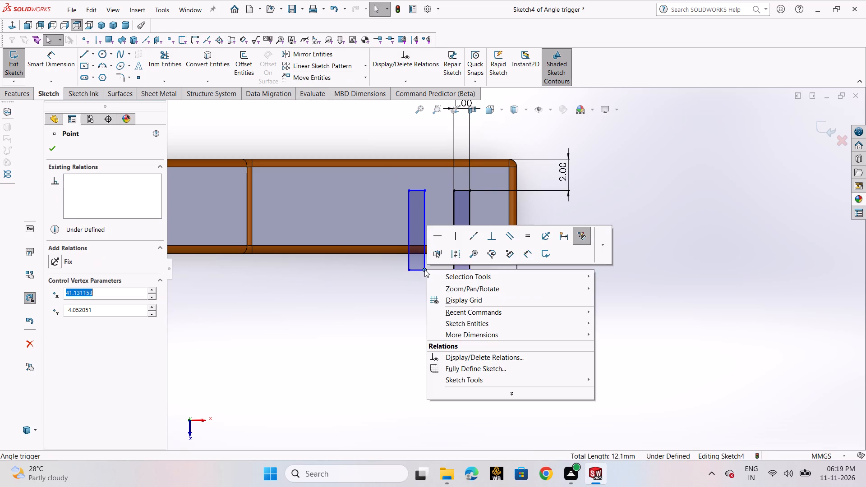
{"action": "left_click", "coordinate": [373, 288]}
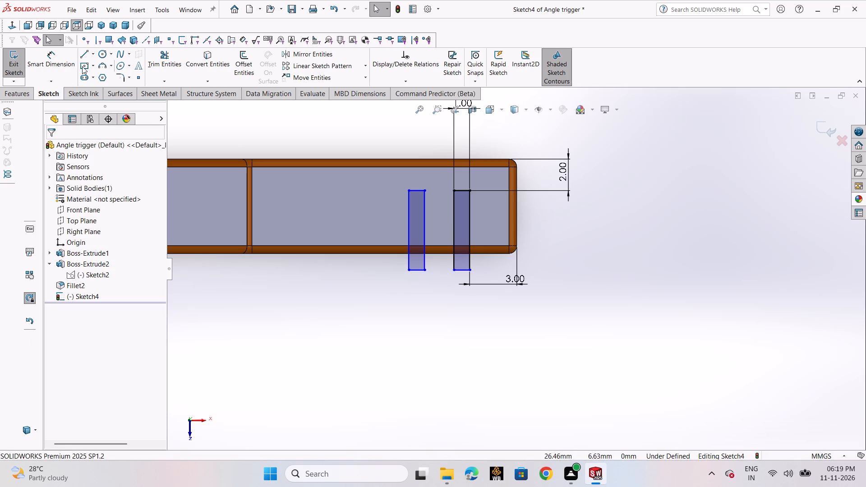
Set the distance between the matching outer long sides of the original rectangle and its copy to 2 mm.
{"action": "left_click", "coordinate": [66, 69]}
{"action": "left_click", "coordinate": [424, 213]}
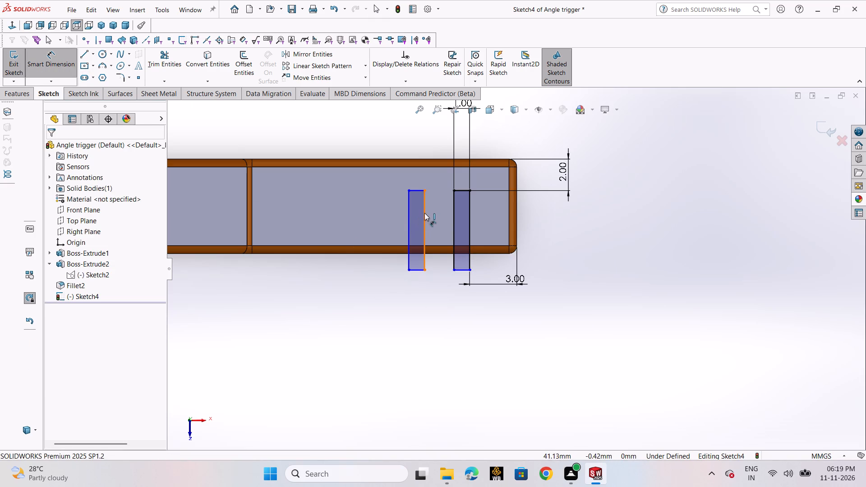
{"action": "left_click", "coordinate": [469, 231]}
{"action": "left_click", "coordinate": [447, 312]}
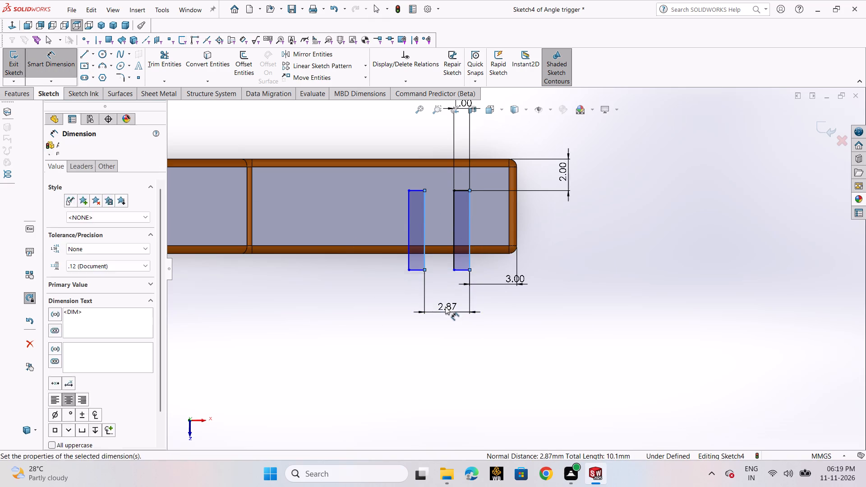
{"action": "key", "text": "2"}
{"action": "key", "text": "Return"}
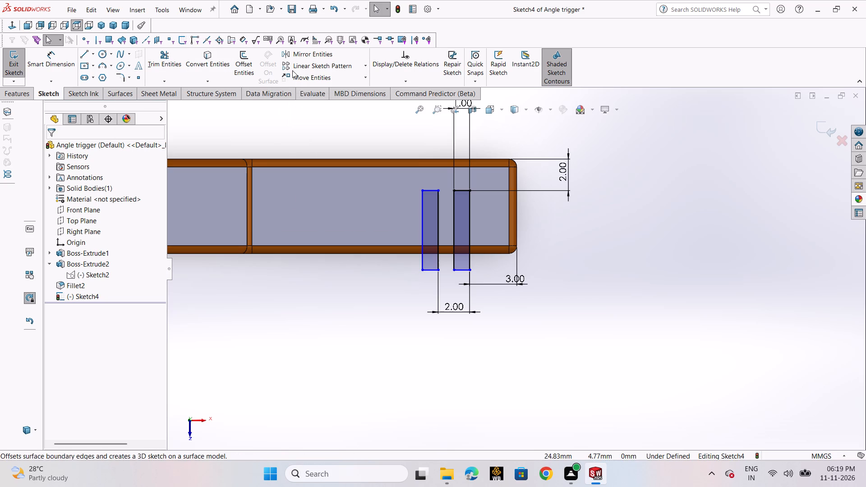
Copy both rectangles together about 4 mm further along the arm, away from the free end, making a row of four.
{"action": "left_click", "coordinate": [368, 77]}
{"action": "left_click", "coordinate": [341, 104]}
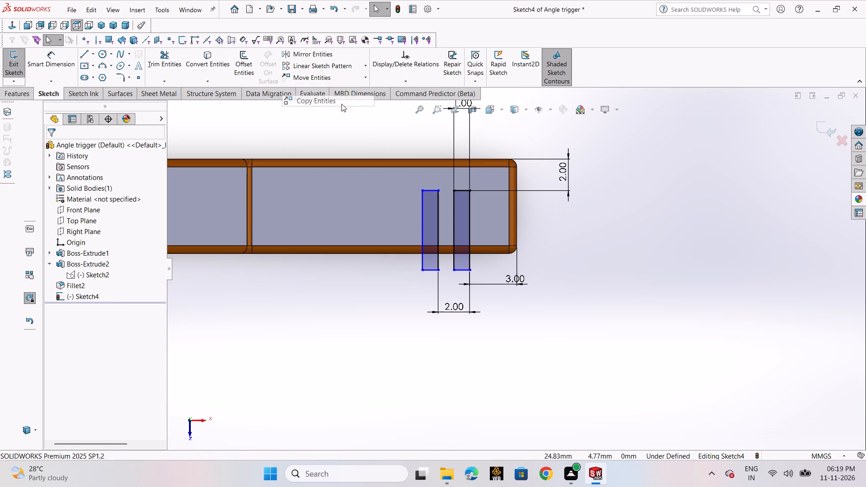
{"action": "left_click", "coordinate": [431, 222]}
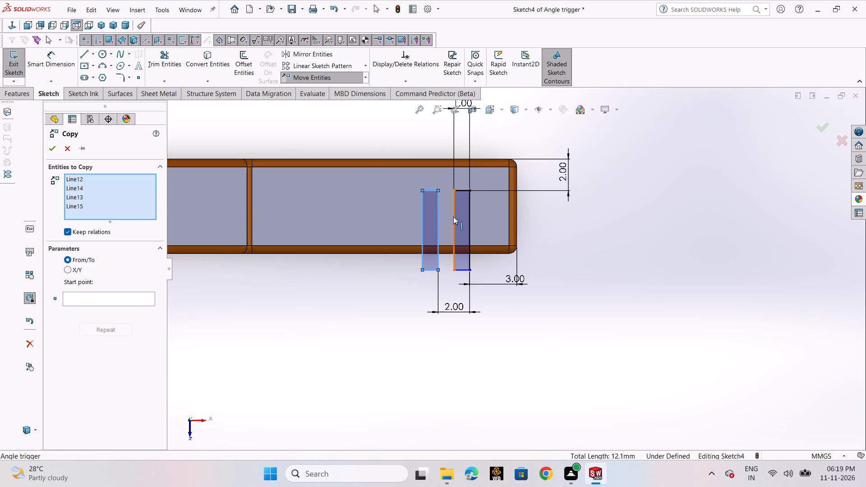
{"action": "left_click", "coordinate": [458, 212]}
{"action": "left_click", "coordinate": [133, 338]}
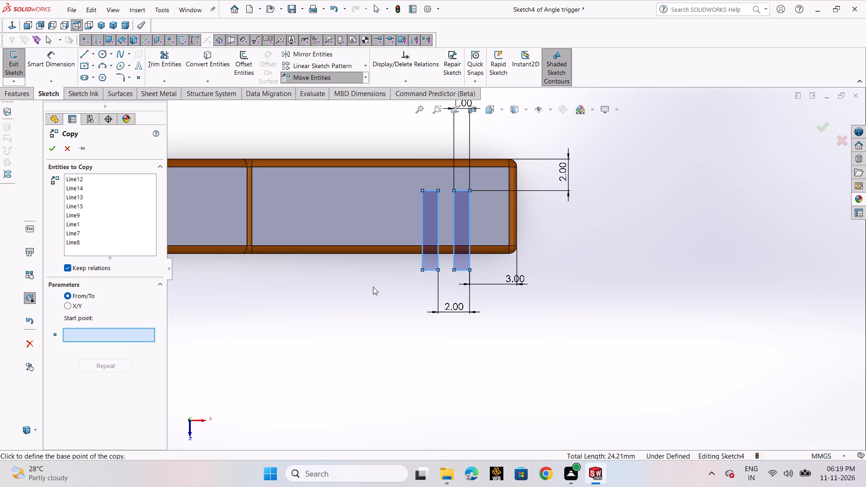
{"action": "left_click", "coordinate": [470, 268]}
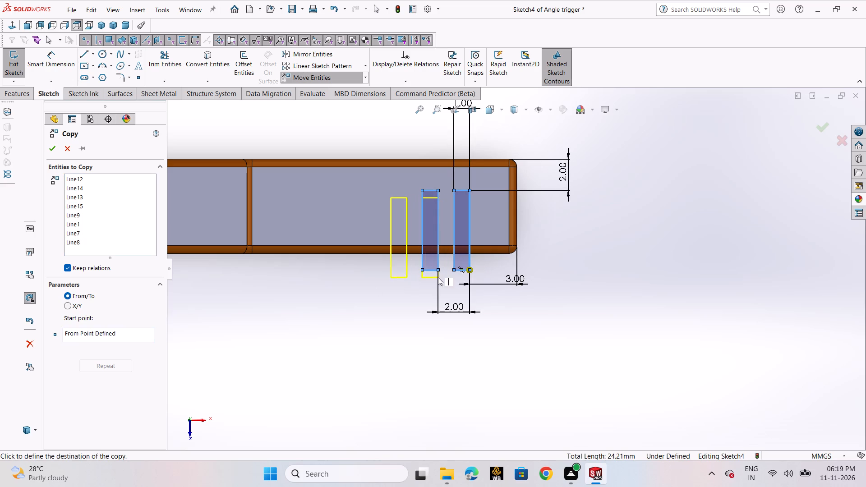
{"action": "left_click", "coordinate": [406, 271]}
{"action": "right_click", "coordinate": [406, 271]}
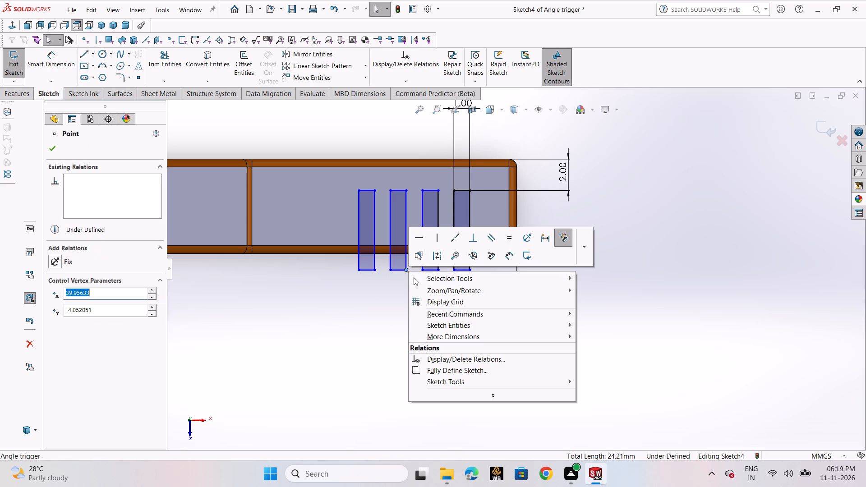
{"action": "left_click", "coordinate": [416, 280]}
{"action": "left_click", "coordinate": [375, 303]}
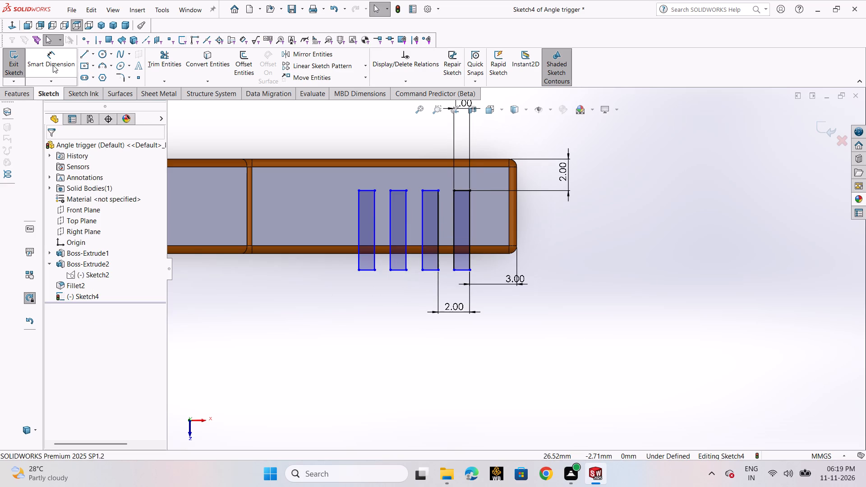
Set the distance between the outer long sides of the second and third rectangles from the free end to 2 mm.
{"action": "left_click", "coordinate": [53, 65]}
{"action": "left_click", "coordinate": [407, 264]}
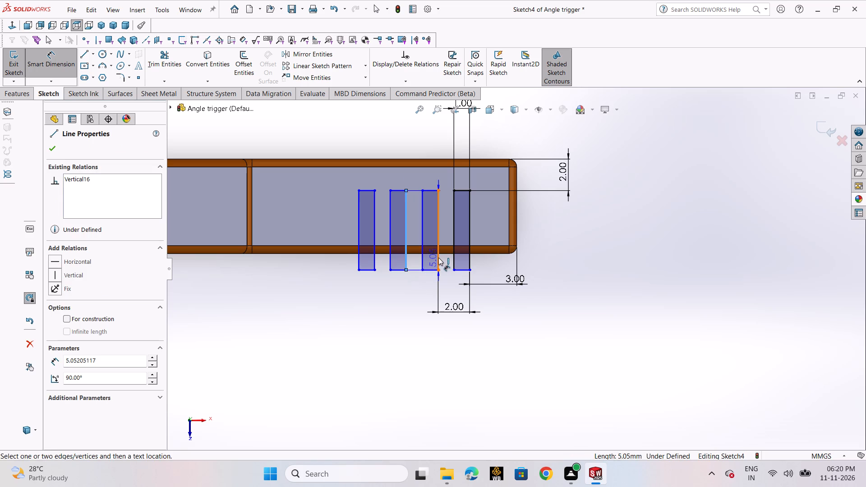
{"action": "left_click", "coordinate": [438, 257]}
{"action": "left_click", "coordinate": [415, 315]}
{"action": "key", "text": "2"}
{"action": "key", "text": "Return"}
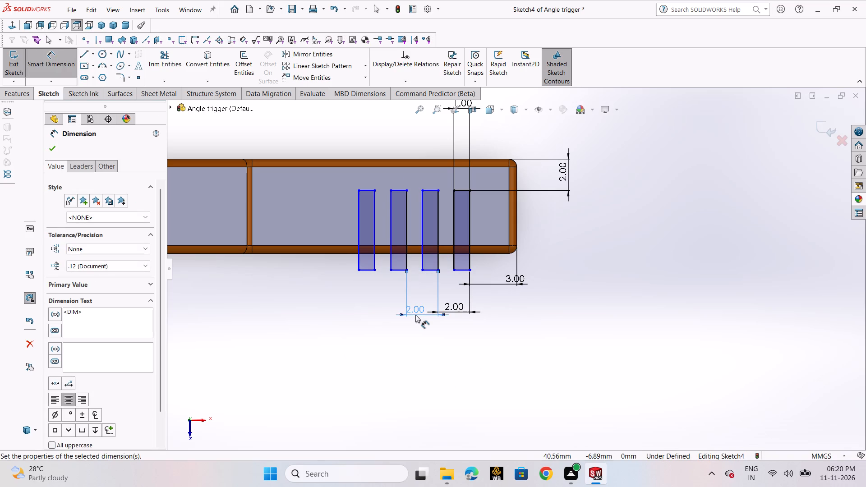
{"action": "left_click", "coordinate": [57, 152]}
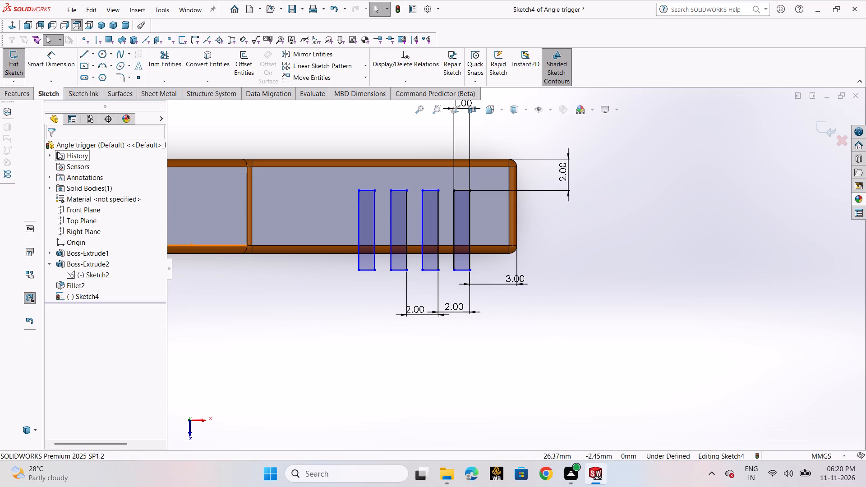
Copy the rectangle farthest from the free end about 1.9 mm further inward, adding a fifth to the row.
{"action": "left_click", "coordinate": [365, 79]}
{"action": "left_click", "coordinate": [355, 103]}
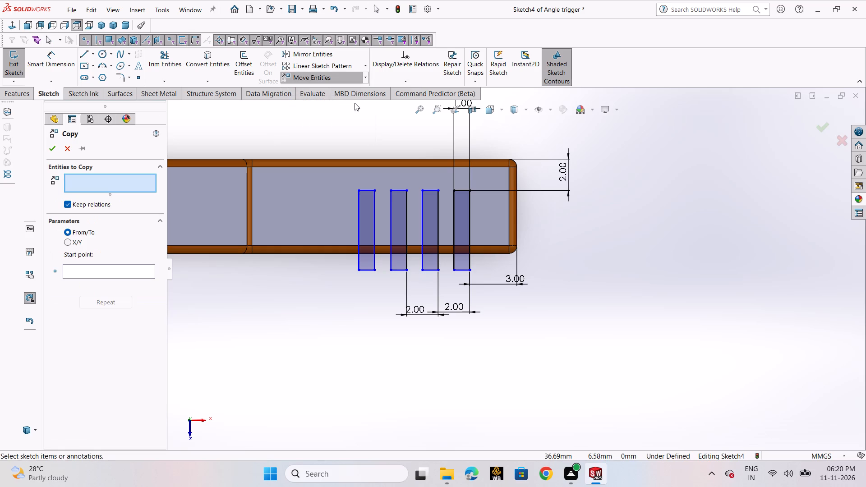
{"action": "left_click", "coordinate": [364, 249]}
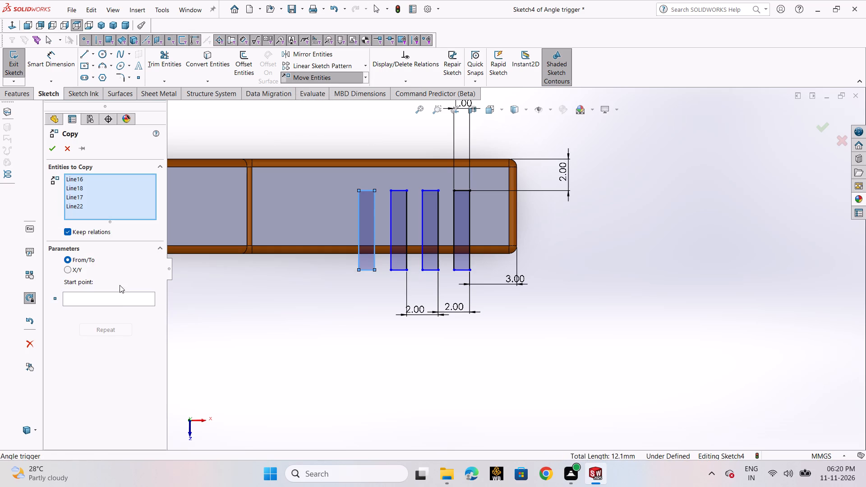
{"action": "left_click", "coordinate": [117, 297]}
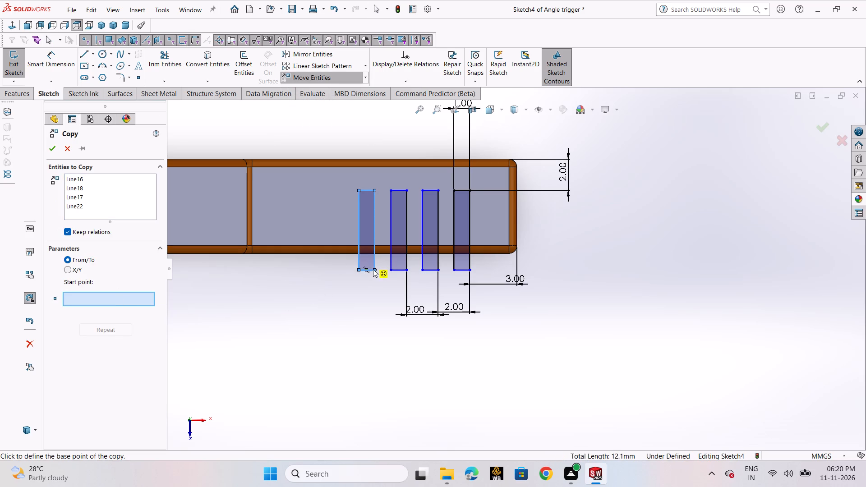
{"action": "left_click", "coordinate": [373, 269]}
{"action": "left_click", "coordinate": [345, 271]}
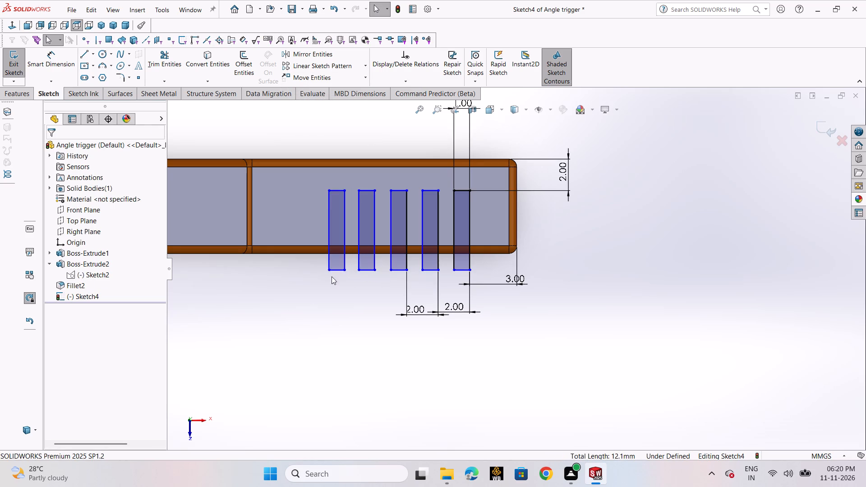
Set the distance between the outer long sides of the fourth and fifth rectangles from the free end to 2 mm.
{"action": "left_click", "coordinate": [56, 69]}
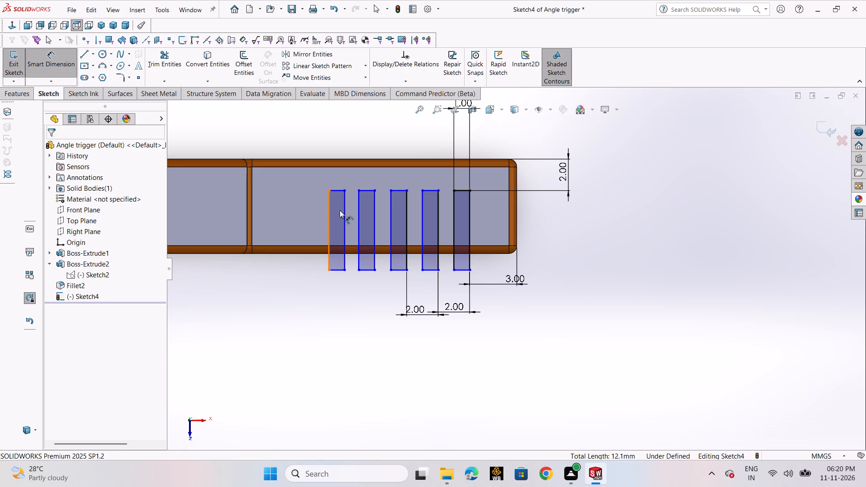
{"action": "left_click", "coordinate": [344, 217]}
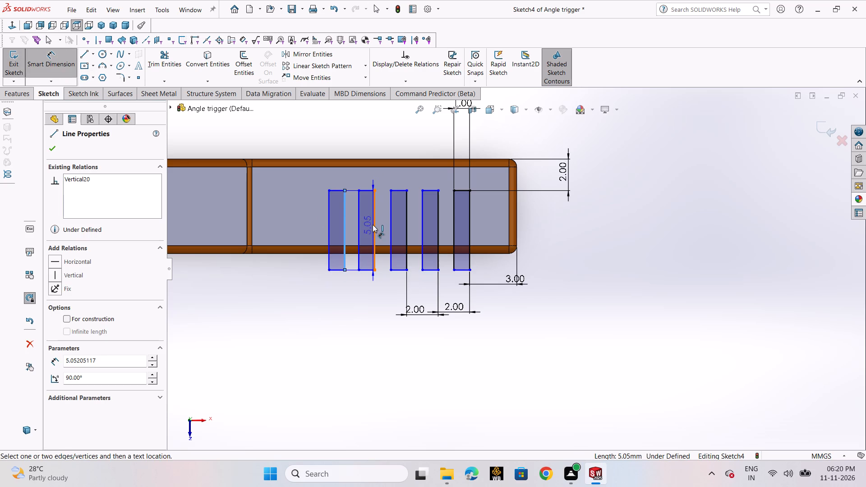
{"action": "left_click", "coordinate": [373, 225]}
{"action": "left_click", "coordinate": [356, 290]}
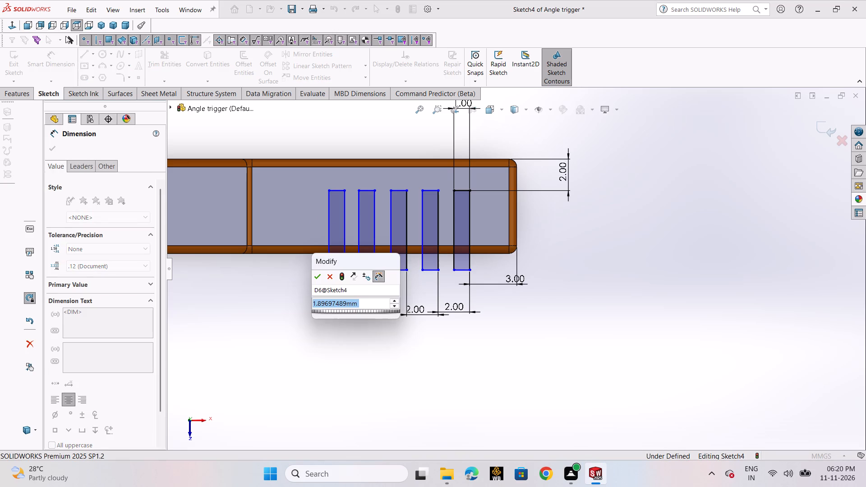
{"action": "key", "text": "2"}
{"action": "key", "text": "Return"}
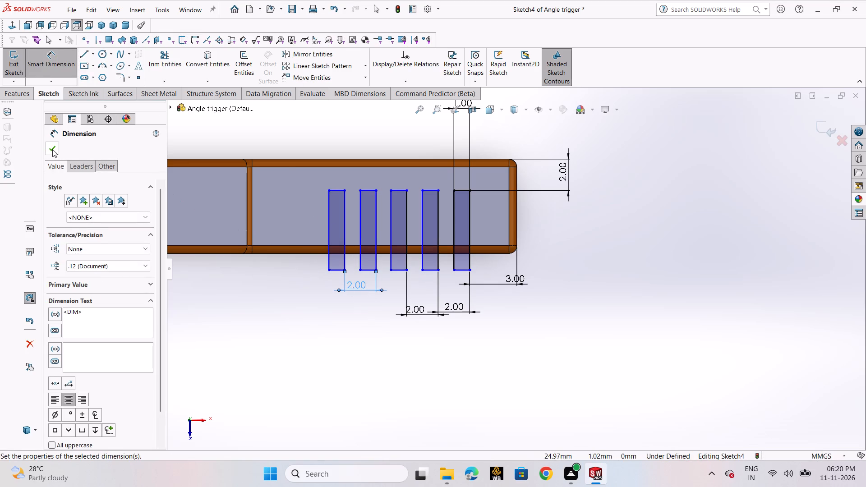
{"action": "left_click", "coordinate": [52, 149]}
Set the distance between the outer long sides of the third and fourth rectangles from the free end to 2 mm.
{"action": "left_click", "coordinate": [56, 64]}
{"action": "left_click", "coordinate": [378, 255]}
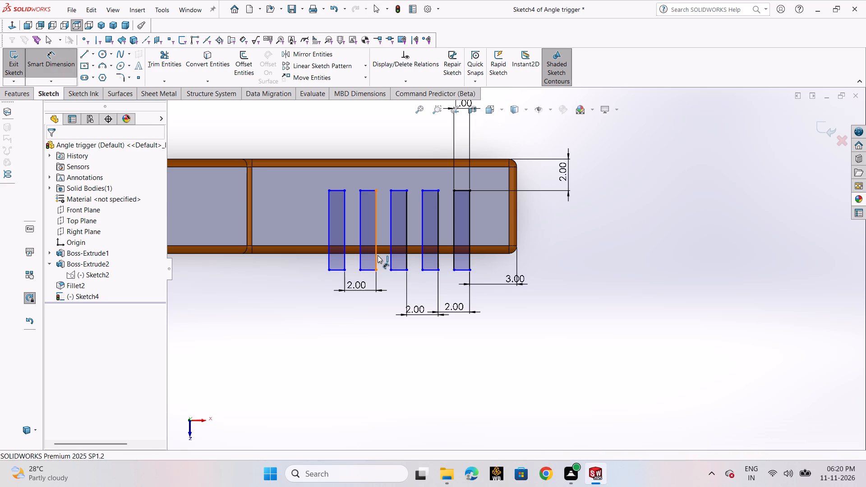
{"action": "left_click", "coordinate": [409, 260]}
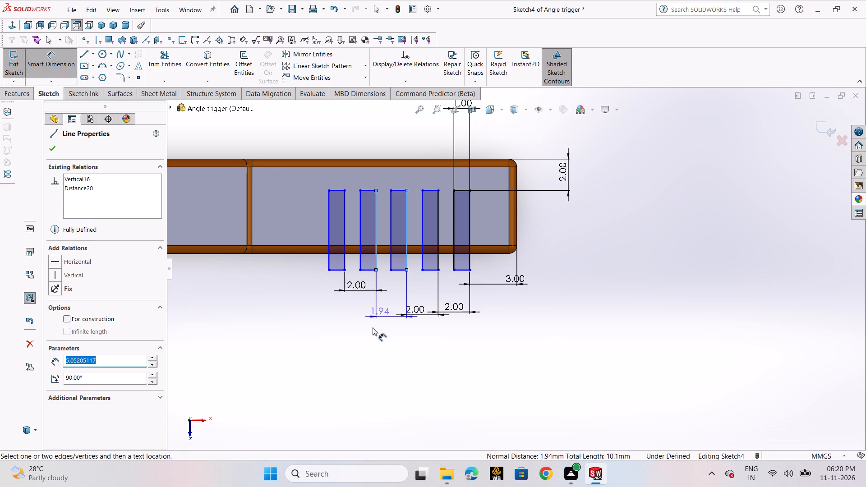
{"action": "left_click", "coordinate": [372, 328]}
{"action": "key", "text": "2"}
{"action": "key", "text": "Return"}
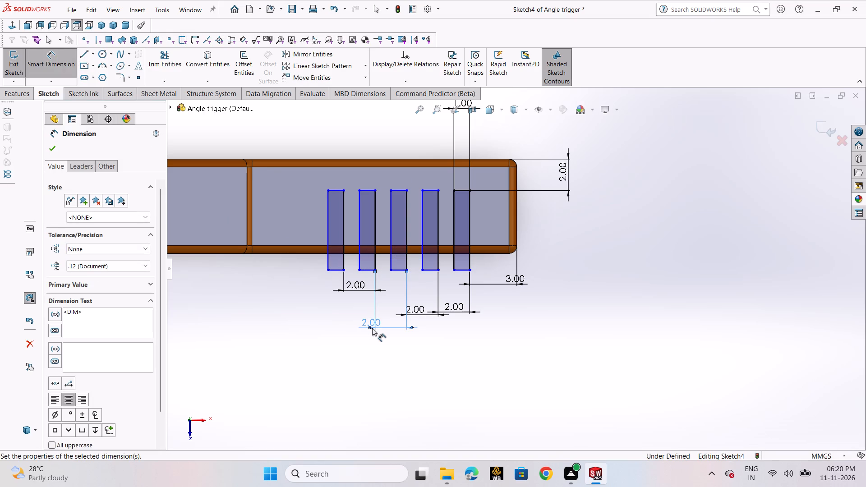
{"action": "left_click", "coordinate": [53, 149]}
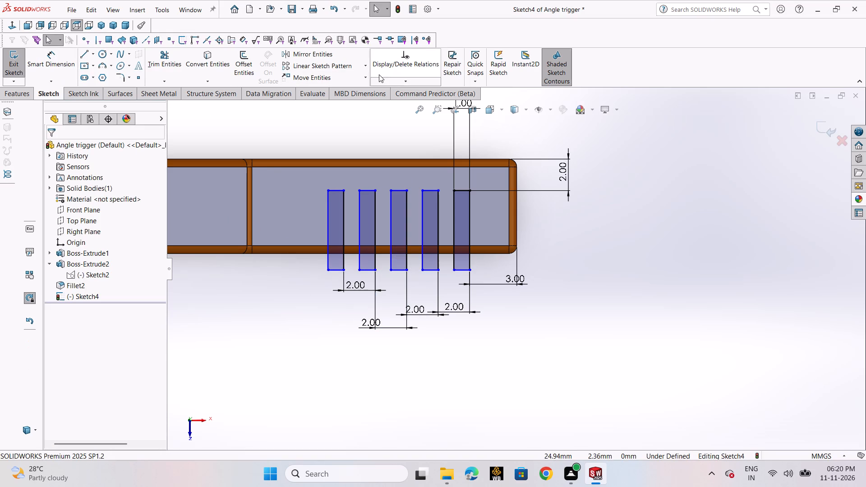
Make the short sides of all five rectangles lying on the arm's face collinear, and exit the sketch.
{"action": "left_click", "coordinate": [411, 82]}
{"action": "left_click", "coordinate": [415, 100]}
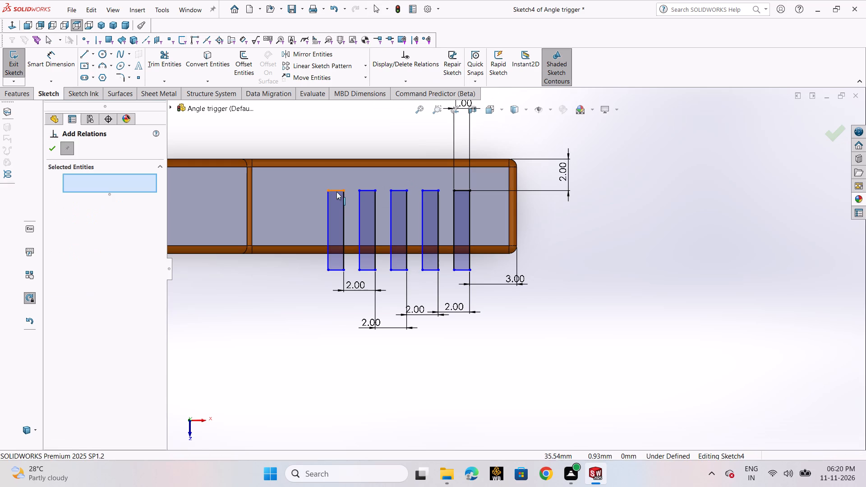
{"action": "left_click", "coordinate": [336, 192]}
{"action": "left_click", "coordinate": [366, 193]}
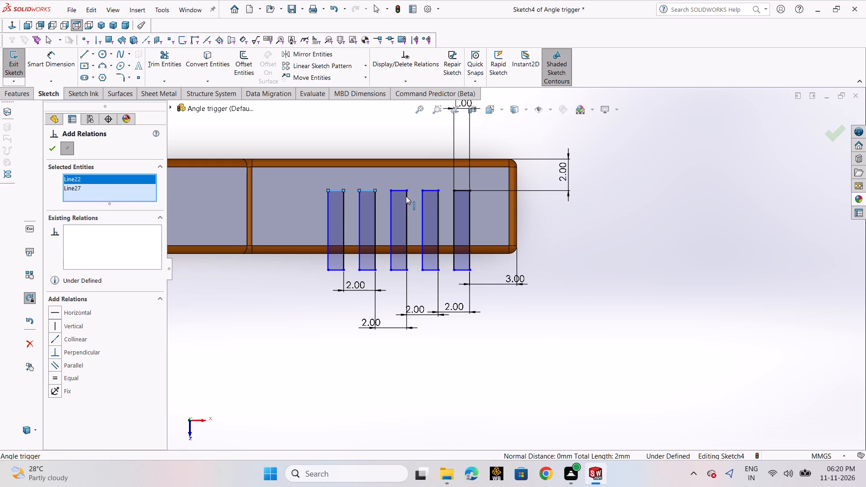
{"action": "left_click", "coordinate": [400, 192]}
{"action": "left_click", "coordinate": [430, 191]}
{"action": "left_click", "coordinate": [461, 192]}
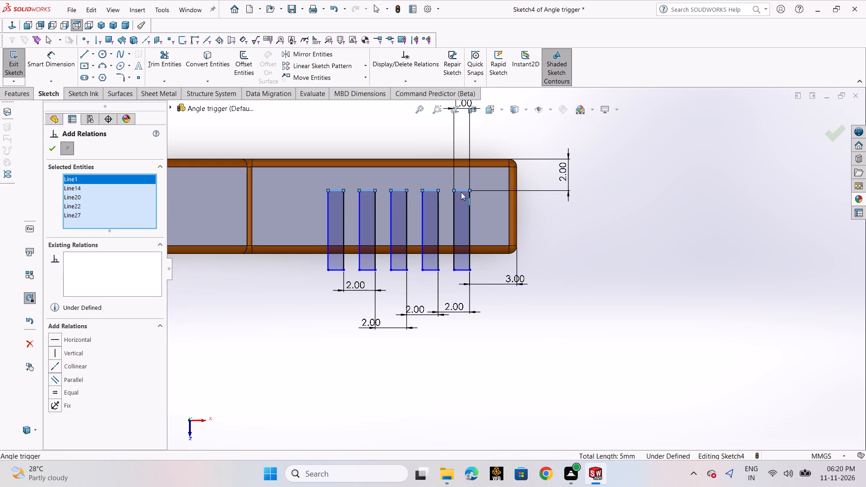
{"action": "left_click", "coordinate": [89, 338]}
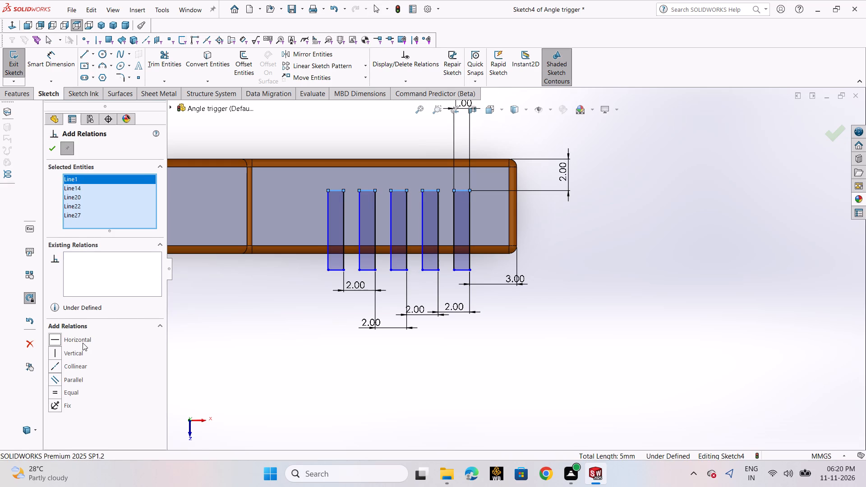
{"action": "left_click", "coordinate": [74, 337]}
{"action": "left_click", "coordinate": [73, 366]}
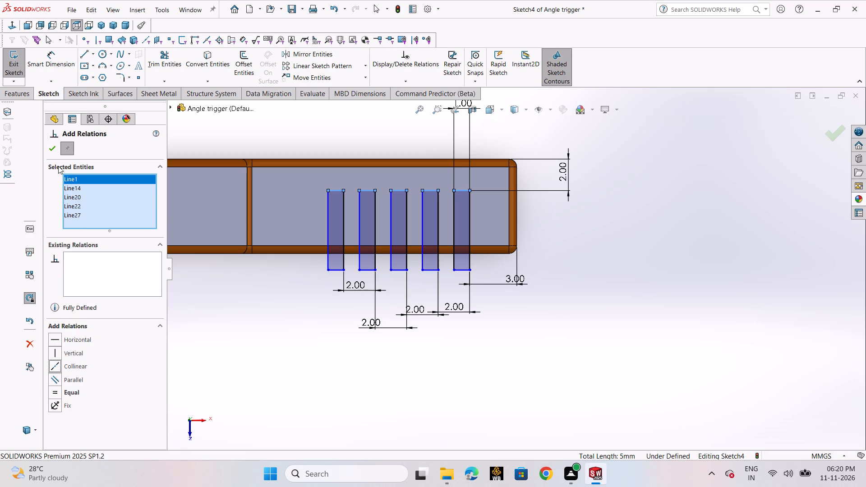
{"action": "left_click", "coordinate": [50, 148]}
{"action": "left_click", "coordinate": [242, 349]}
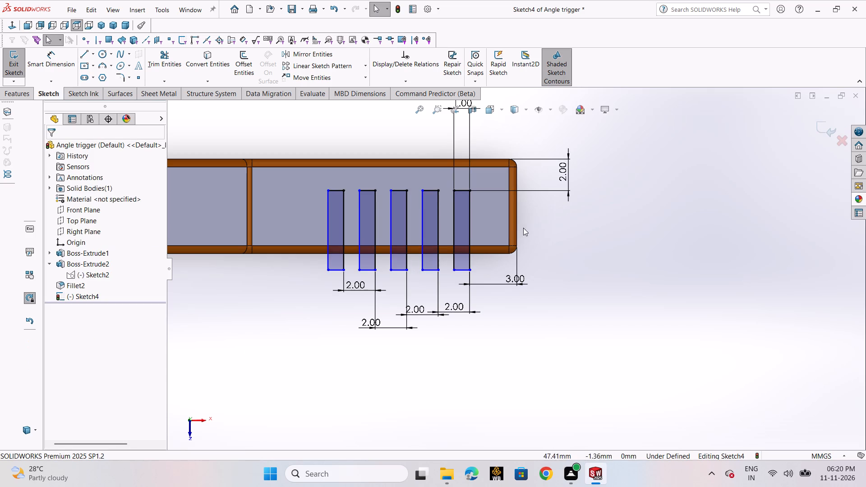
{"action": "scroll", "coordinate": [544, 230], "scroll_direction": "up", "scroll_amount": 2}
{"action": "left_click", "coordinate": [553, 247]}
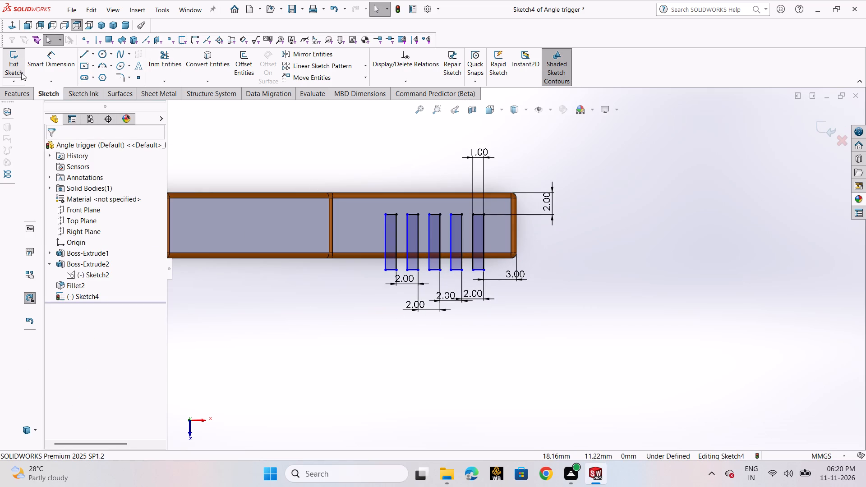
{"action": "left_click", "coordinate": [16, 66]}
Cut-extrude the five sketched rectangles 1 mm deep into the arm, forming slots near its free end.
{"action": "middle_click_drag", "start_coordinate": [571, 253], "coordinate": [541, 200]}
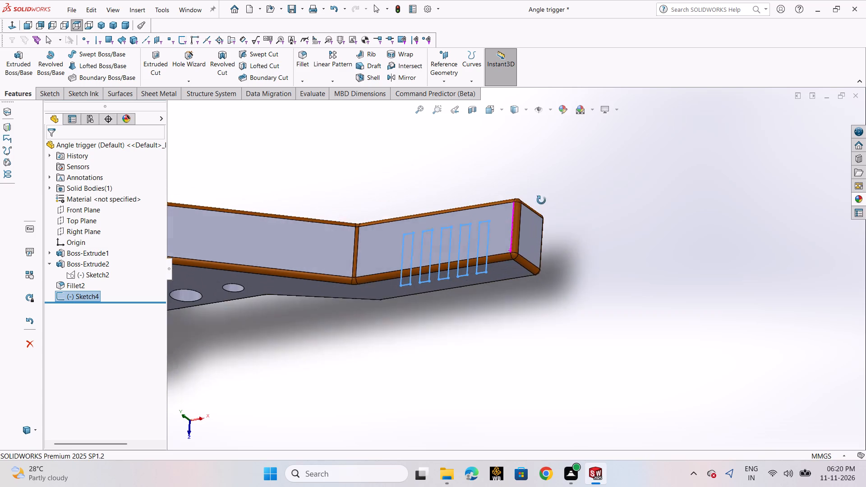
{"action": "middle_click_drag", "start_coordinate": [541, 200], "coordinate": [541, 198]}
{"action": "scroll", "coordinate": [531, 173], "scroll_direction": "up", "scroll_amount": 1}
{"action": "left_click", "coordinate": [153, 61]}
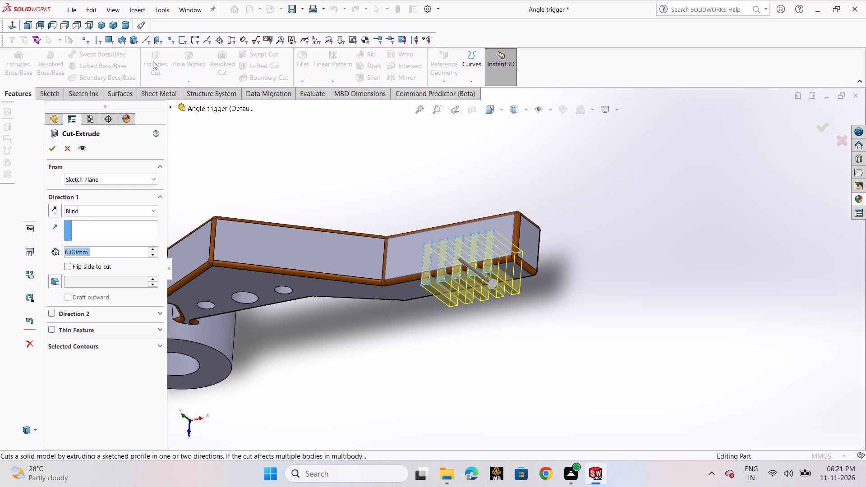
{"action": "key", "text": "1"}
{"action": "key", "text": "Return"}
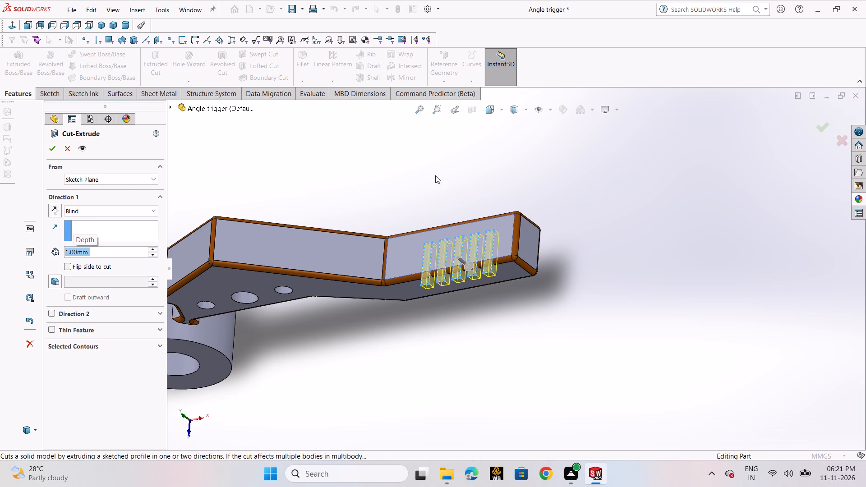
{"action": "middle_click_drag", "start_coordinate": [533, 366], "coordinate": [508, 271]}
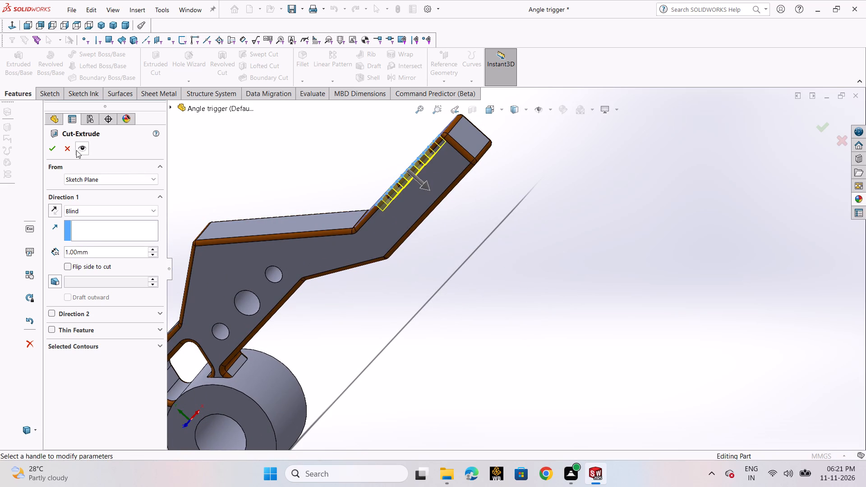
{"action": "left_click", "coordinate": [55, 150]}
{"action": "left_click", "coordinate": [511, 268]}
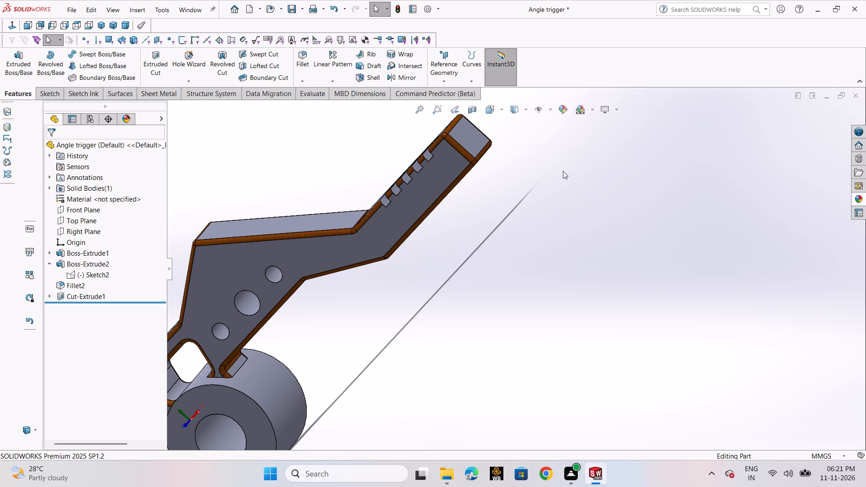
Set up a 1 mm fillet on the inward long floor edge of the slot nearest the free end, excluding its short end edge.
{"action": "scroll", "coordinate": [563, 171], "scroll_direction": "up", "scroll_amount": 2}
{"action": "middle_click_drag", "start_coordinate": [563, 171], "coordinate": [567, 207]}
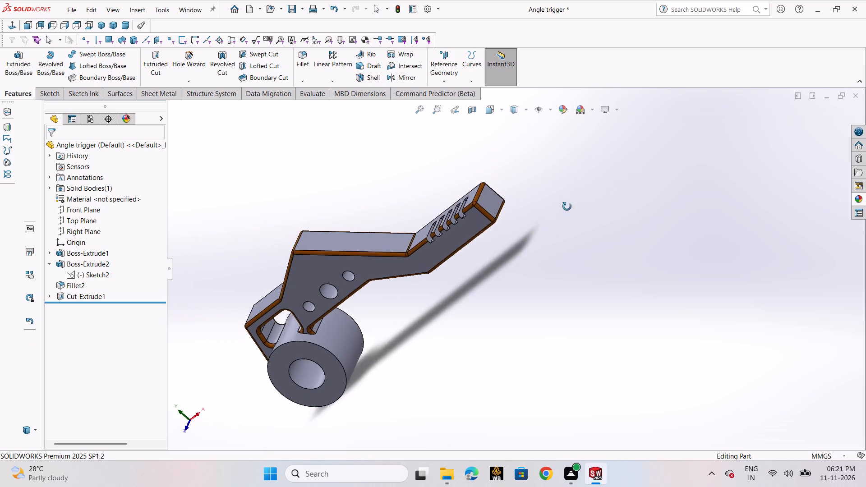
{"action": "middle_click_drag", "start_coordinate": [567, 207], "coordinate": [615, 243]}
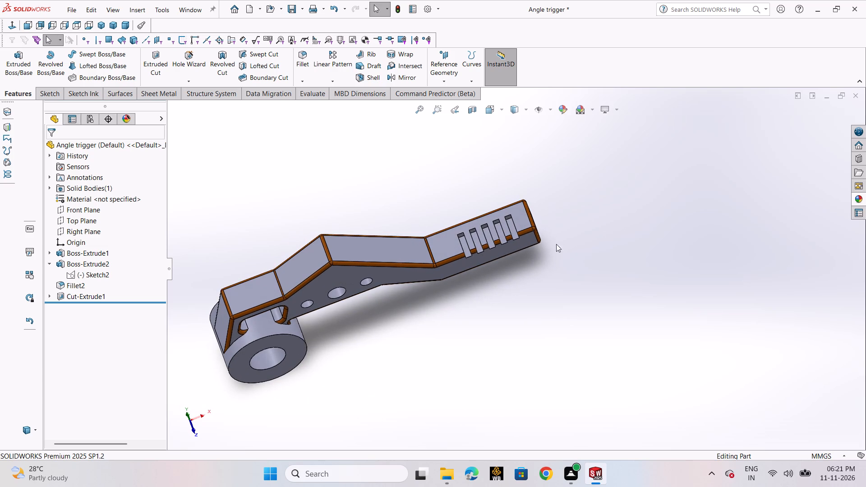
{"action": "scroll", "coordinate": [506, 238], "scroll_direction": "down", "scroll_amount": 6}
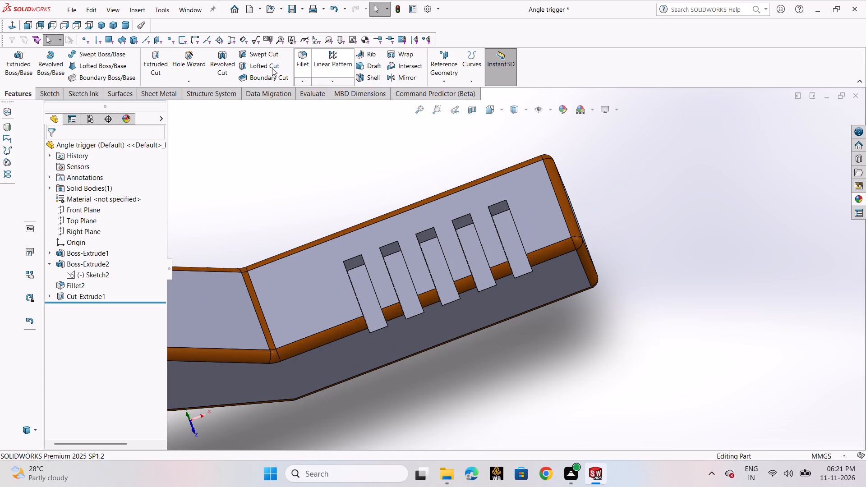
{"action": "left_click", "coordinate": [303, 61]}
{"action": "scroll", "coordinate": [526, 226], "scroll_direction": "down", "scroll_amount": 3}
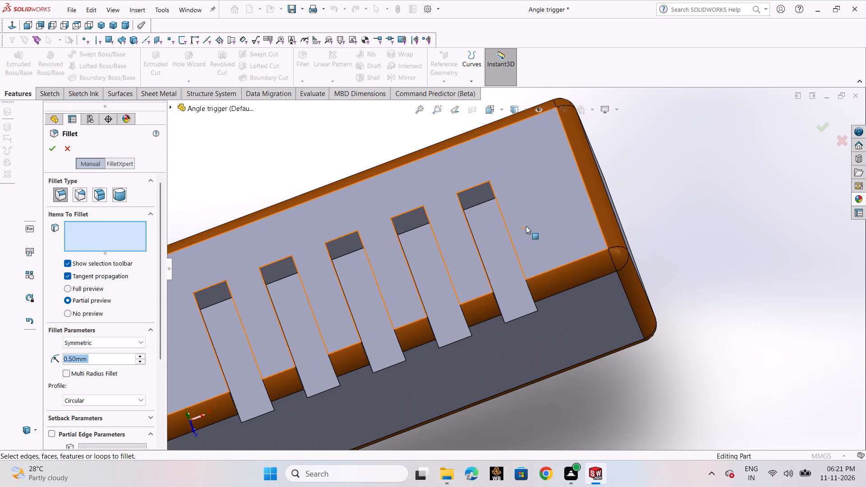
{"action": "key", "text": "1"}
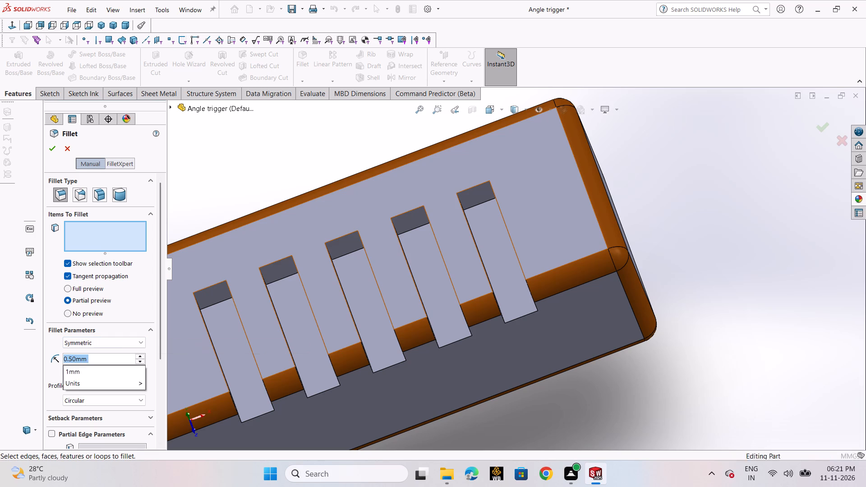
{"action": "key", "text": "Return"}
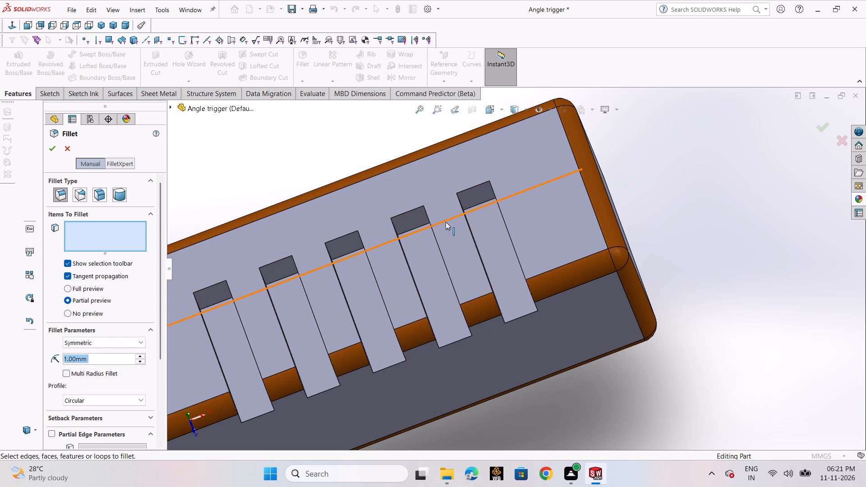
{"action": "left_click", "coordinate": [479, 203]}
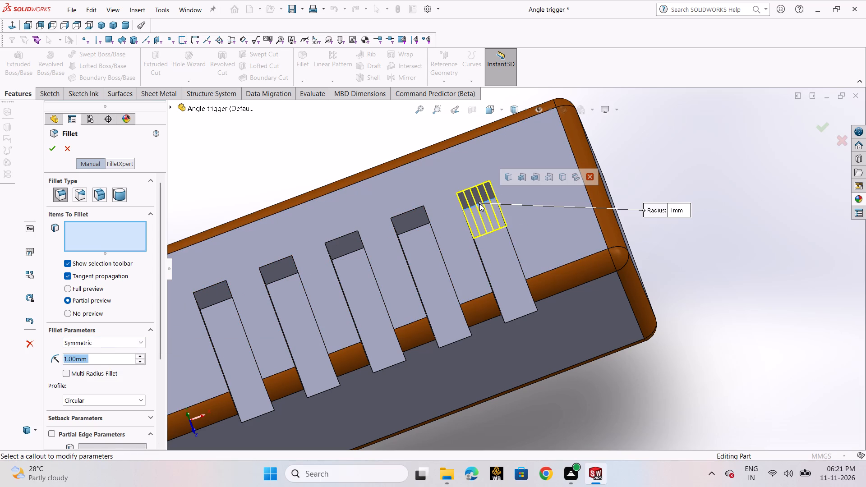
{"action": "scroll", "coordinate": [577, 260], "scroll_direction": "up", "scroll_amount": 2}
{"action": "middle_click_drag", "start_coordinate": [682, 243], "coordinate": [659, 254]}
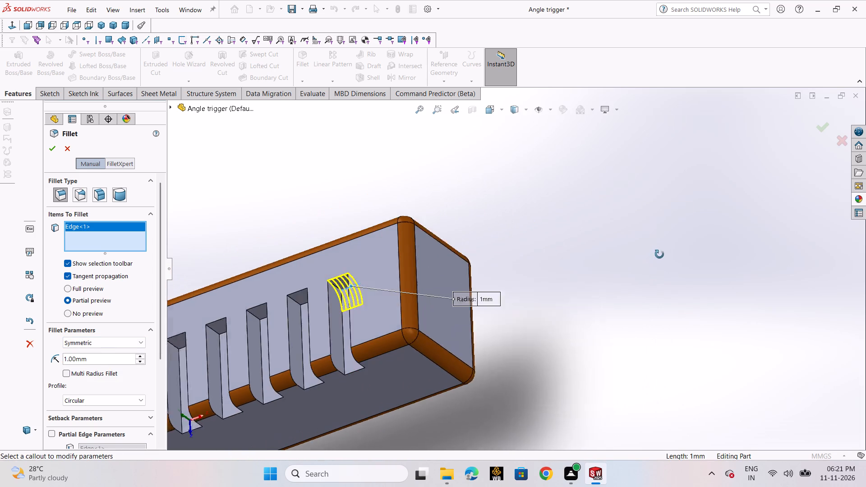
{"action": "middle_click_drag", "start_coordinate": [659, 254], "coordinate": [660, 253]}
{"action": "left_click", "coordinate": [382, 303]}
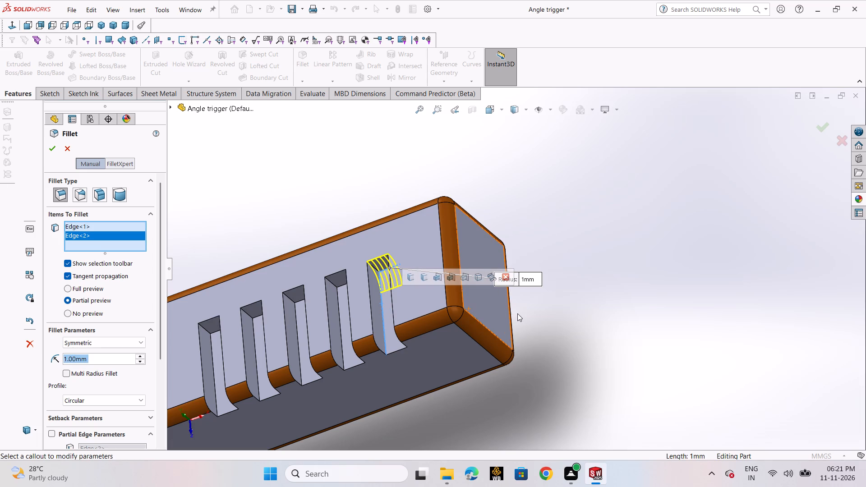
{"action": "left_click", "coordinate": [113, 228]}
{"action": "right_click", "coordinate": [113, 228]}
{"action": "left_click", "coordinate": [121, 243]}
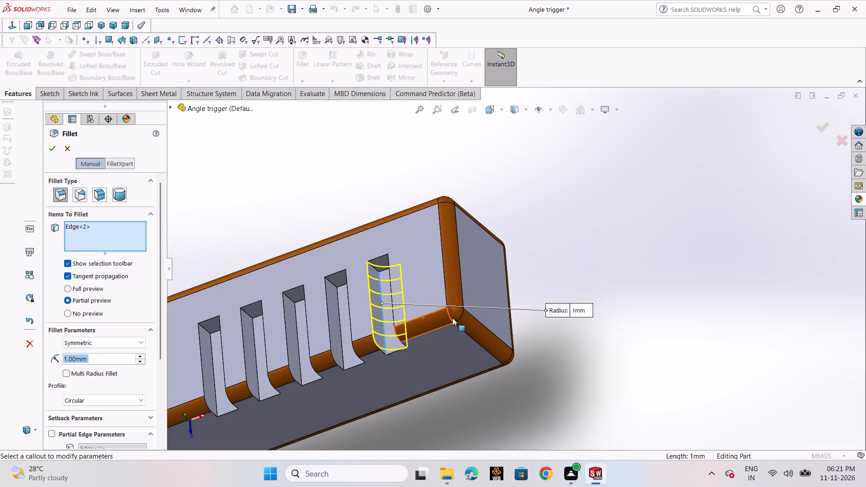
{"action": "middle_click_drag", "start_coordinate": [557, 314], "coordinate": [594, 276]}
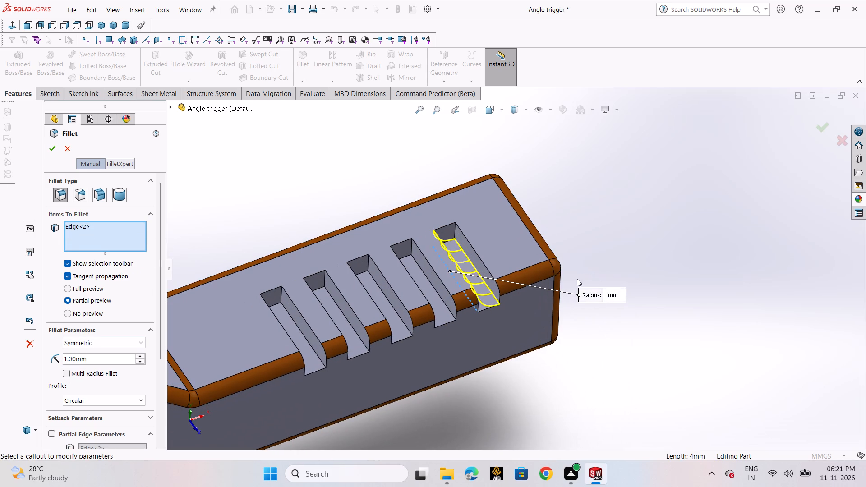
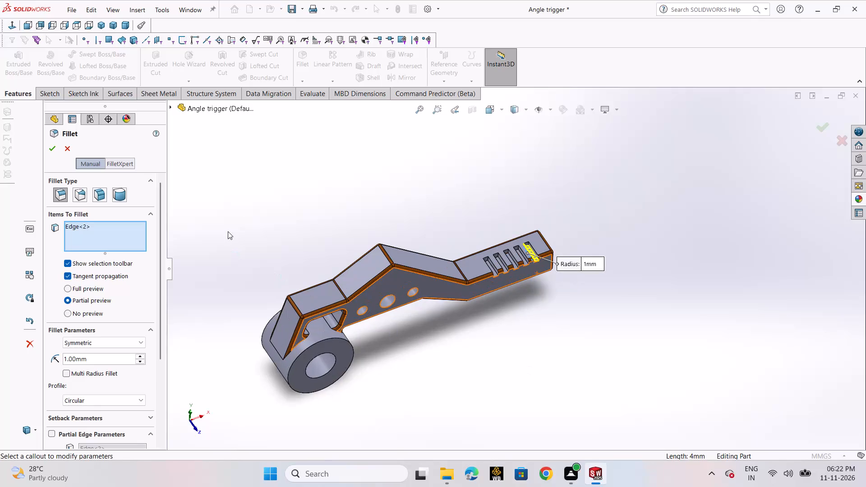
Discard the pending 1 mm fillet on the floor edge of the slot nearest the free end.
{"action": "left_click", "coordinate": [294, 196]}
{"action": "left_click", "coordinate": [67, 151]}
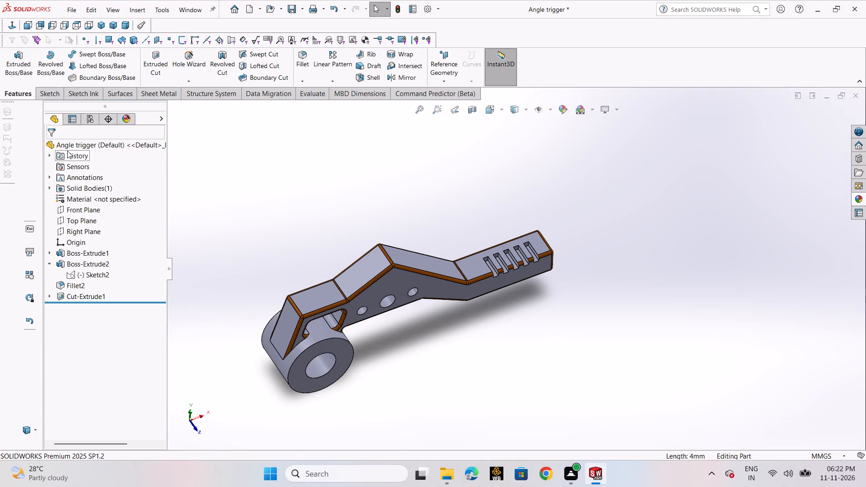
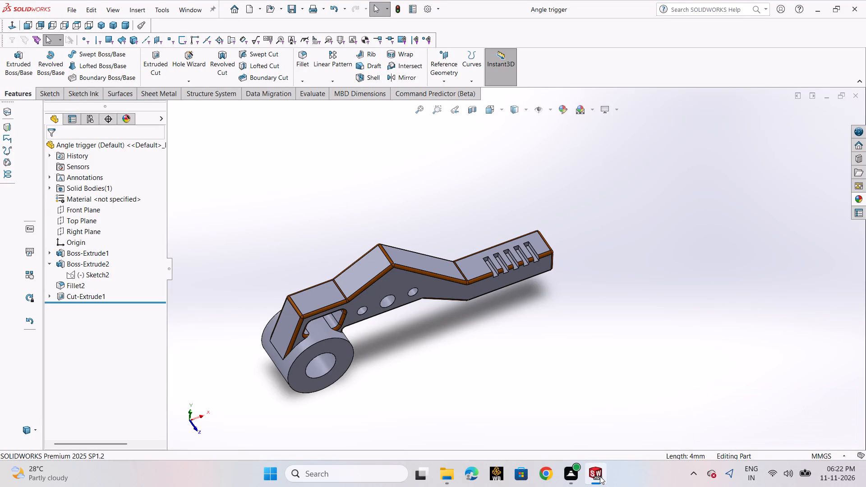
Edit the arm's 0.5 mm fillet, deselecting the top crosswise edges at the free end, the adjacent bend and the arm's peak.
{"action": "left_click", "coordinate": [72, 282]}
{"action": "left_click", "coordinate": [87, 252]}
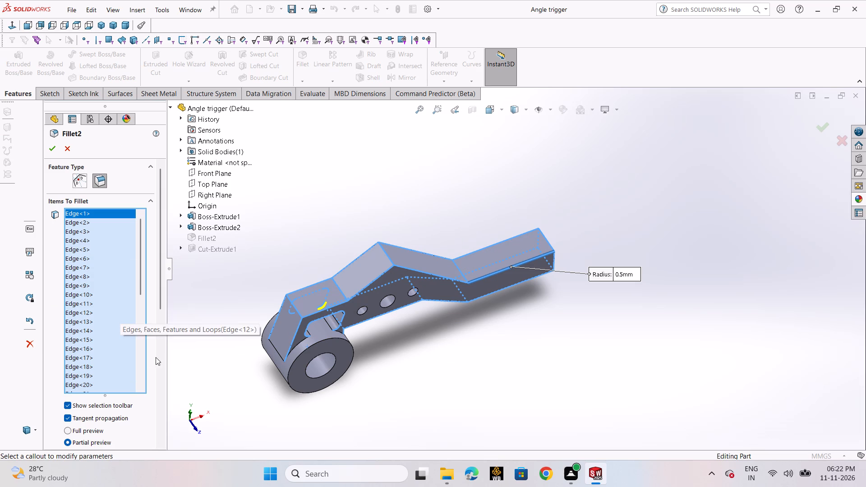
{"action": "scroll", "coordinate": [573, 245], "scroll_direction": "down", "scroll_amount": 4}
{"action": "middle_click_drag", "start_coordinate": [576, 240], "coordinate": [545, 246]}
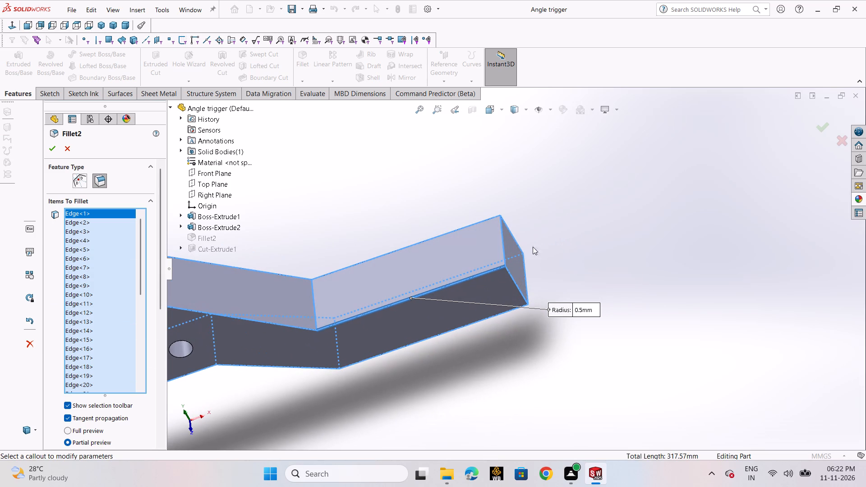
{"action": "left_click", "coordinate": [505, 249], "text": "ctrl"}
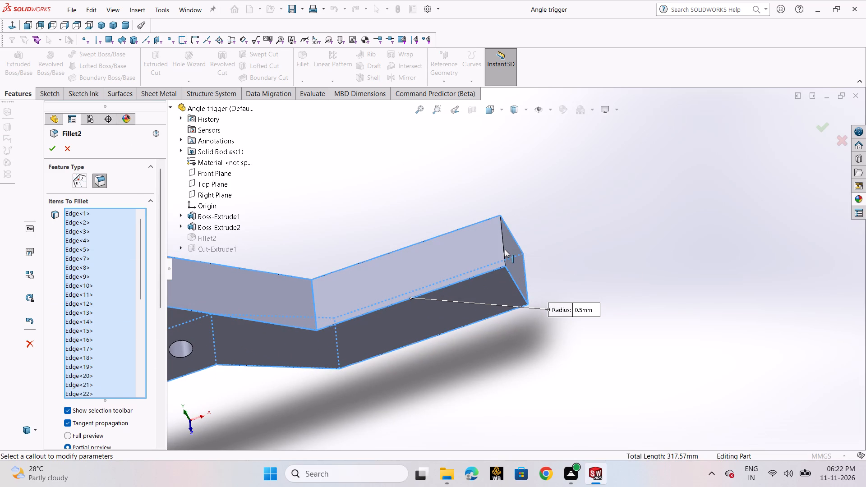
{"action": "scroll", "coordinate": [564, 243], "scroll_direction": "up", "scroll_amount": 3}
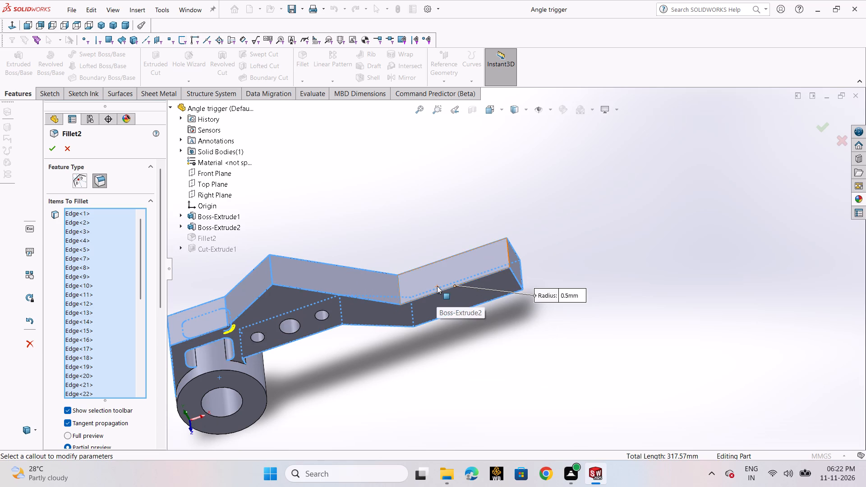
{"action": "scroll", "coordinate": [418, 289], "scroll_direction": "down", "scroll_amount": 4}
{"action": "left_click", "coordinate": [404, 274], "text": "ctrl"}
{"action": "scroll", "coordinate": [404, 274], "scroll_direction": "up", "scroll_amount": 4}
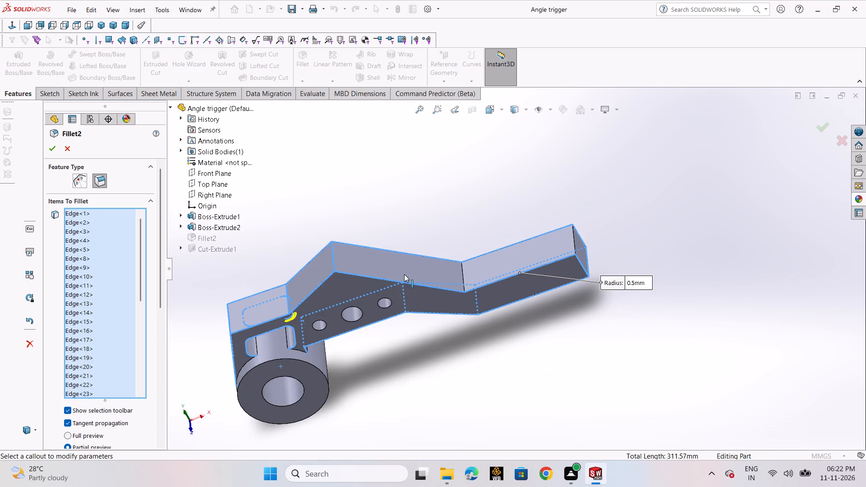
{"action": "scroll", "coordinate": [384, 276], "scroll_direction": "up", "scroll_amount": 2}
{"action": "scroll", "coordinate": [376, 266], "scroll_direction": "down", "scroll_amount": 4}
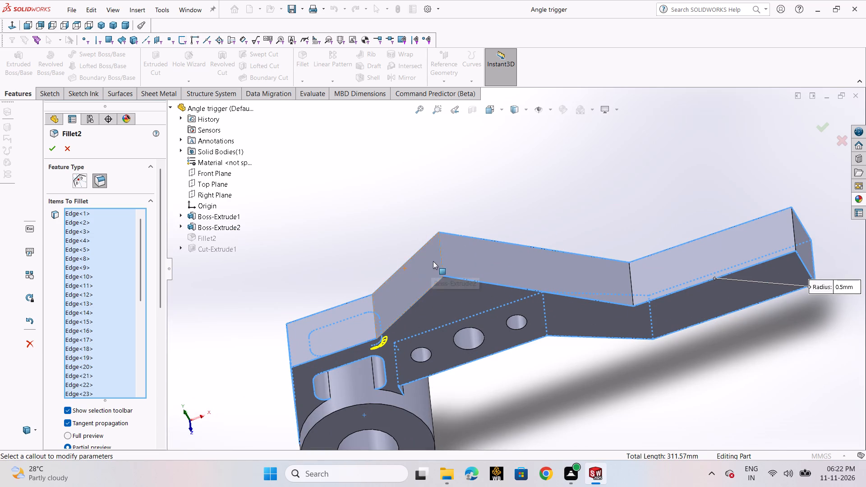
{"action": "left_click", "coordinate": [440, 251], "text": "ctrl"}
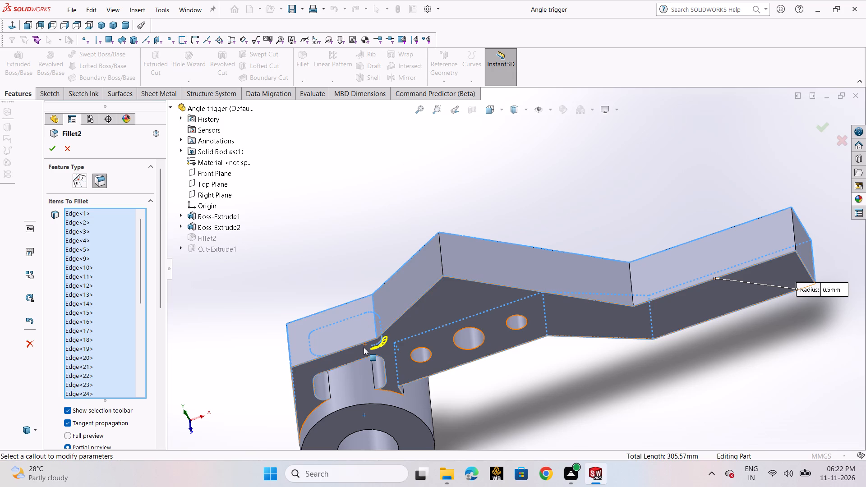
Deselect the crosswise edge at the arm's cylinder-end corner and the short edge at the window from the fillet, then apply it.
{"action": "scroll", "coordinate": [324, 293], "scroll_direction": "up", "scroll_amount": 1}
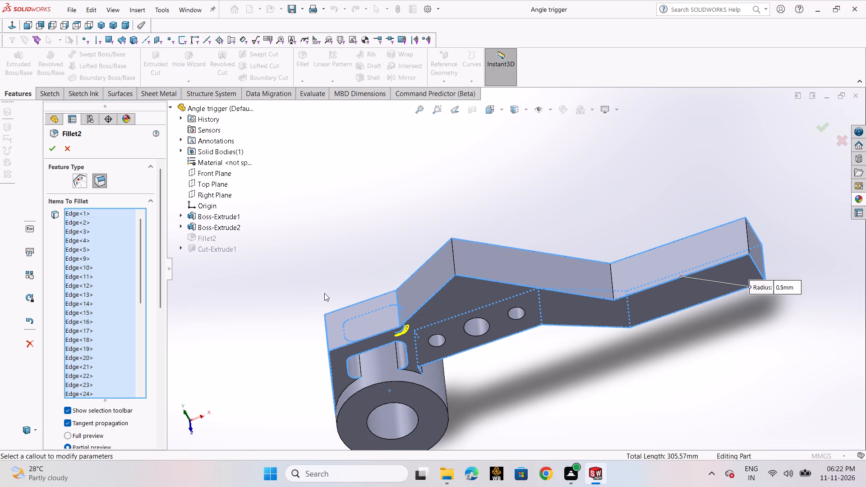
{"action": "scroll", "coordinate": [324, 293], "scroll_direction": "up", "scroll_amount": 1}
{"action": "middle_click_drag", "start_coordinate": [335, 271], "coordinate": [375, 257], "text": "ctrl"}
{"action": "middle_click_drag", "start_coordinate": [378, 261], "coordinate": [423, 240]}
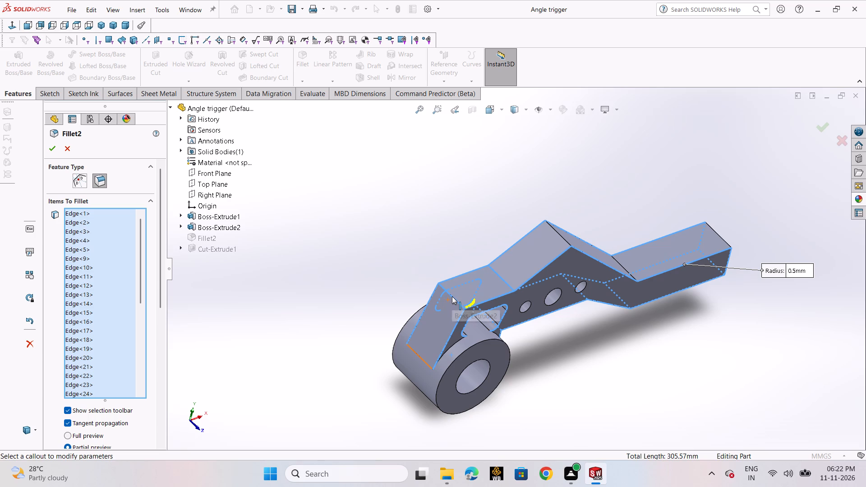
{"action": "left_click", "coordinate": [452, 296], "text": "ctrl"}
{"action": "scroll", "coordinate": [520, 326], "scroll_direction": "up", "scroll_amount": 1}
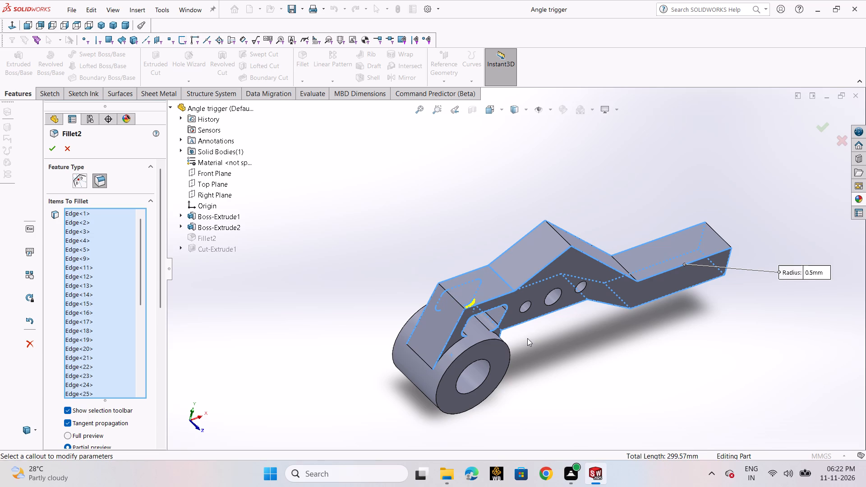
{"action": "middle_click_drag", "start_coordinate": [527, 338], "coordinate": [505, 291]}
{"action": "scroll", "coordinate": [474, 299], "scroll_direction": "down", "scroll_amount": 8}
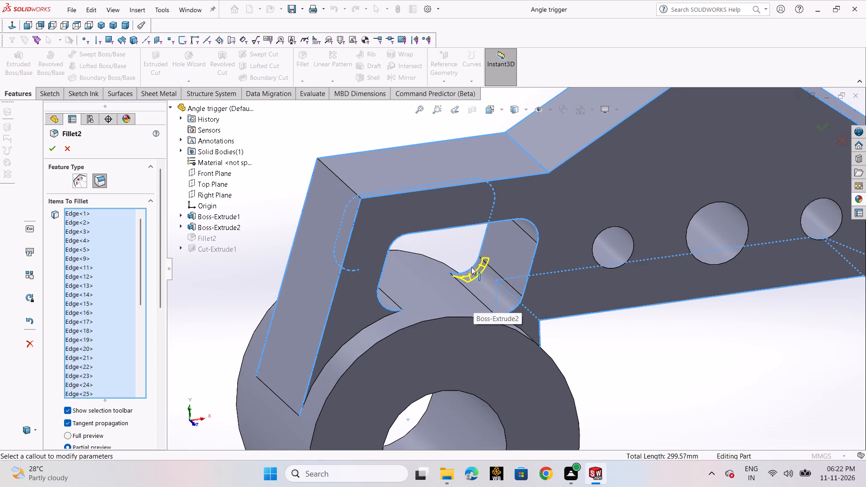
{"action": "scroll", "coordinate": [471, 267], "scroll_direction": "up", "scroll_amount": 1}
{"action": "scroll", "coordinate": [522, 304], "scroll_direction": "up", "scroll_amount": 1}
{"action": "middle_click_drag", "start_coordinate": [591, 329], "coordinate": [677, 433]}
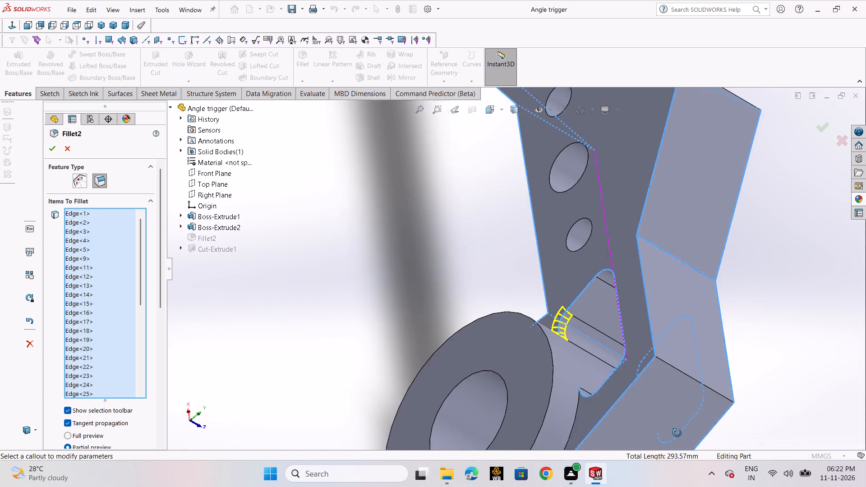
{"action": "middle_click_drag", "start_coordinate": [677, 433], "coordinate": [669, 433]}
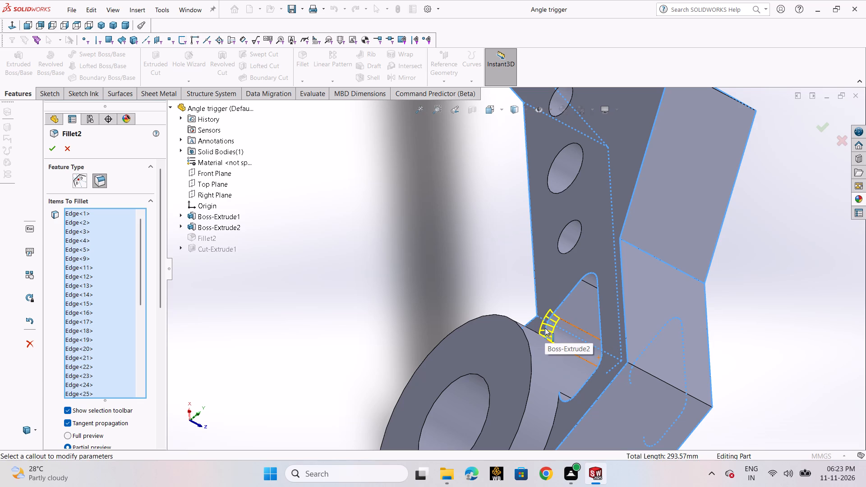
{"action": "left_click", "coordinate": [545, 328], "text": "ctrl"}
{"action": "scroll", "coordinate": [751, 348], "scroll_direction": "up", "scroll_amount": 2}
{"action": "middle_click_drag", "start_coordinate": [746, 348], "coordinate": [712, 345]}
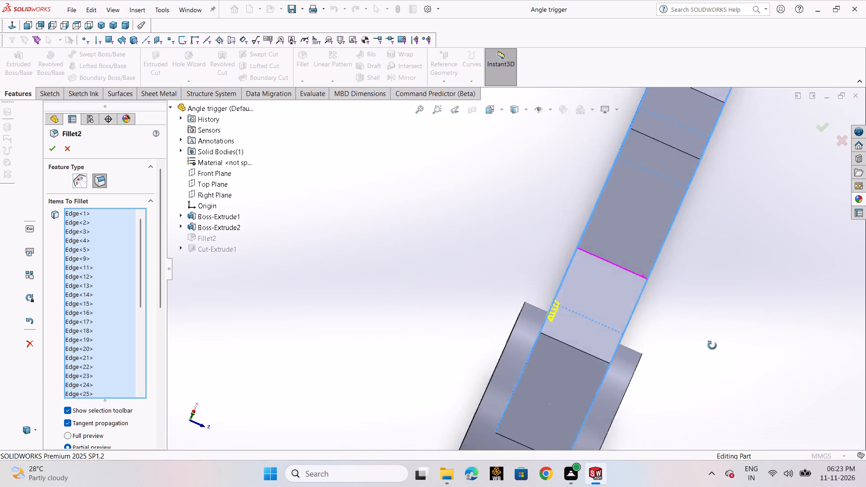
{"action": "middle_click_drag", "start_coordinate": [712, 345], "coordinate": [645, 294]}
{"action": "scroll", "coordinate": [659, 320], "scroll_direction": "up", "scroll_amount": 4}
{"action": "scroll", "coordinate": [696, 339], "scroll_direction": "down", "scroll_amount": 3}
{"action": "scroll", "coordinate": [598, 262], "scroll_direction": "down", "scroll_amount": 1}
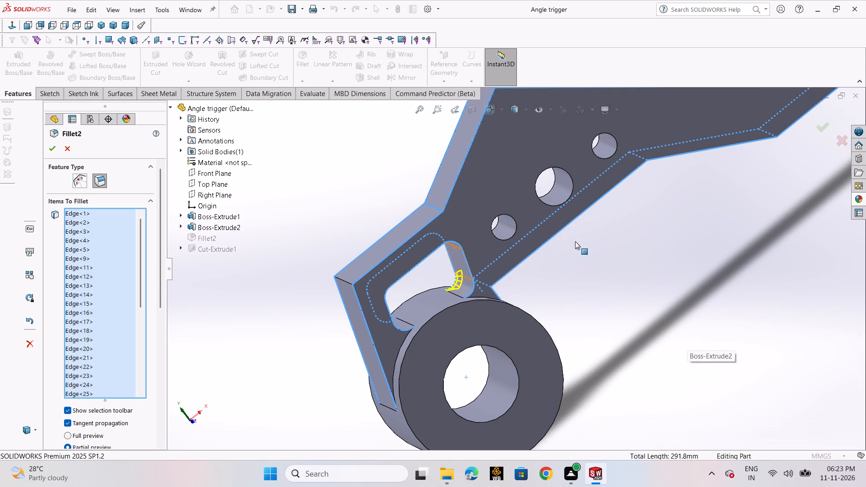
{"action": "left_click", "coordinate": [49, 147]}
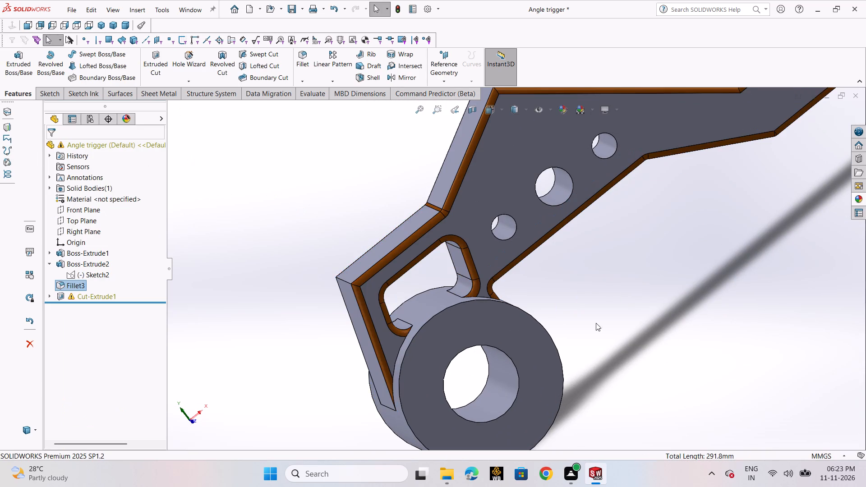
Review the grip-slot cut's feature settings without altering them.
{"action": "scroll", "coordinate": [612, 330], "scroll_direction": "up", "scroll_amount": 3}
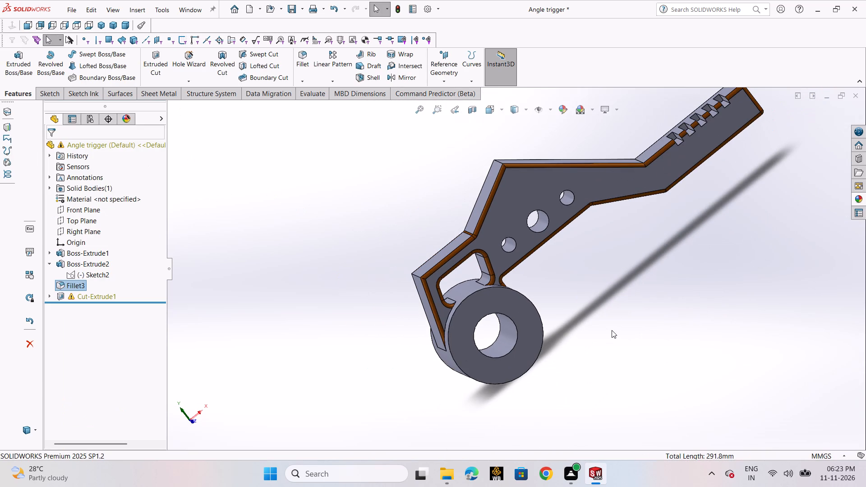
{"action": "scroll", "coordinate": [590, 286], "scroll_direction": "down", "scroll_amount": 1}
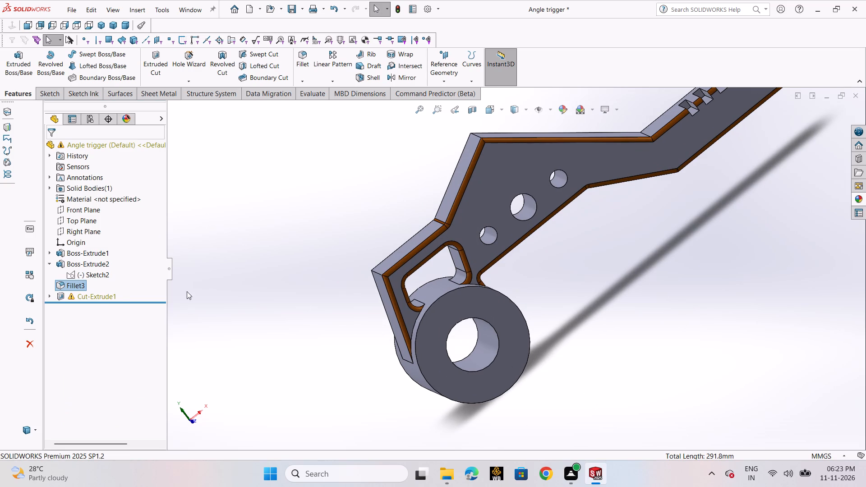
{"action": "left_click", "coordinate": [81, 296]}
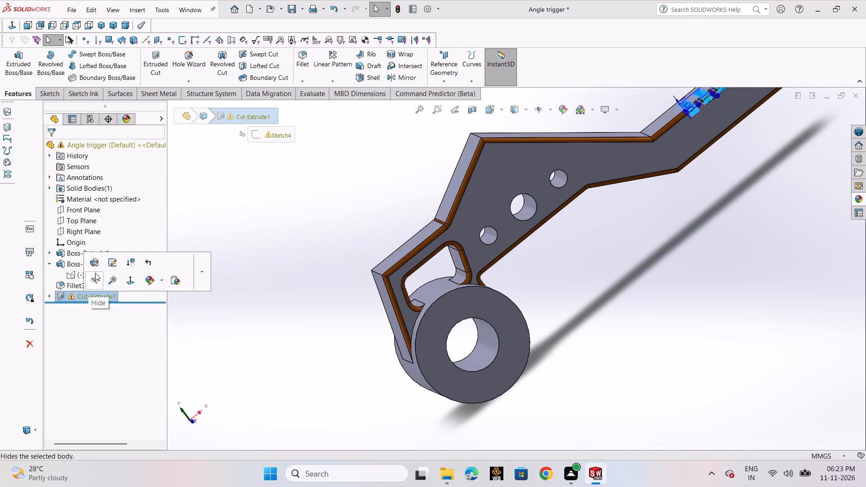
{"action": "left_click", "coordinate": [100, 265]}
{"action": "scroll", "coordinate": [636, 201], "scroll_direction": "up", "scroll_amount": 5}
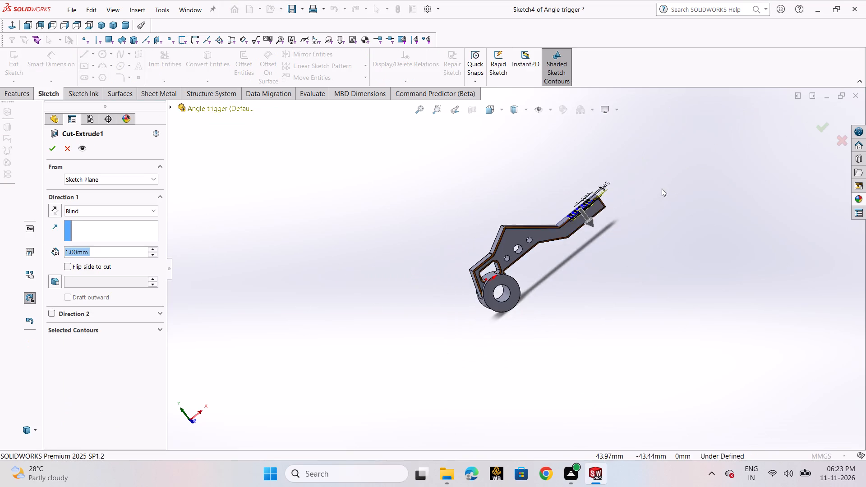
{"action": "scroll", "coordinate": [646, 188], "scroll_direction": "down", "scroll_amount": 4}
{"action": "left_click", "coordinate": [53, 151]}
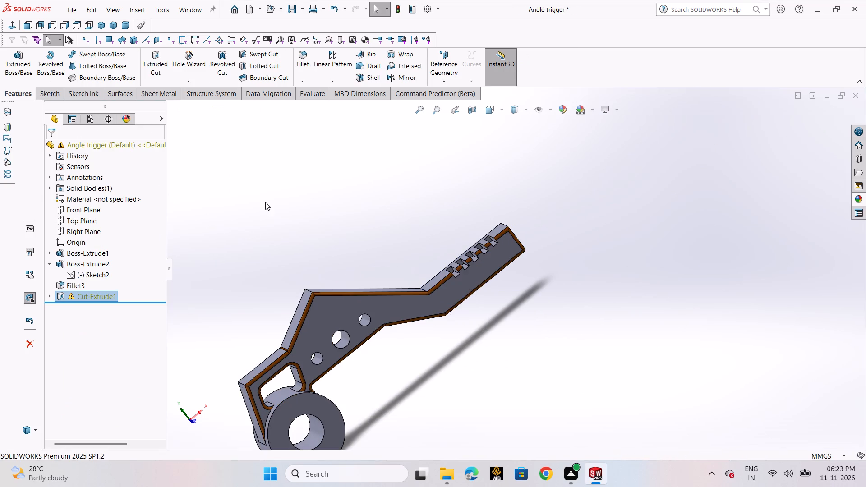
{"action": "left_click", "coordinate": [594, 246]}
In the grip-slot cut's sketch, draw a vertical line about 5.05 mm long over the outer long side of the slot nearest the free end.
{"action": "scroll", "coordinate": [485, 245], "scroll_direction": "down", "scroll_amount": 3}
{"action": "scroll", "coordinate": [592, 207], "scroll_direction": "down", "scroll_amount": 1}
{"action": "middle_click_drag", "start_coordinate": [592, 207], "coordinate": [586, 317]}
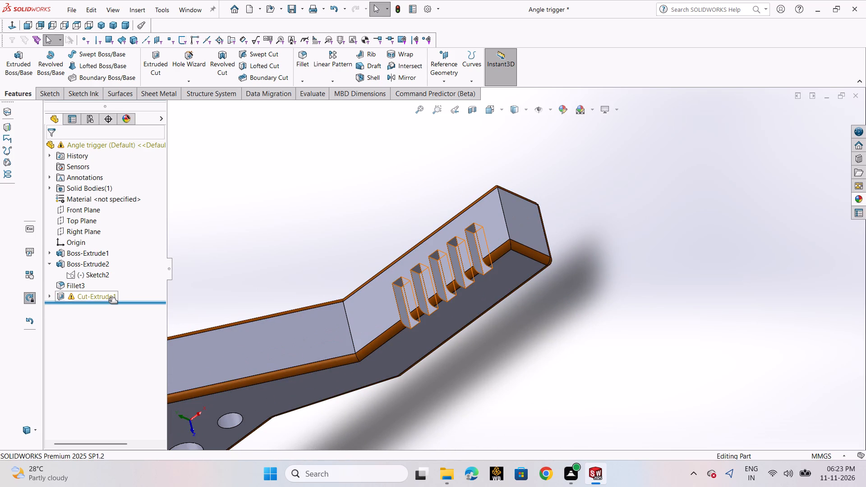
{"action": "left_click", "coordinate": [49, 298]}
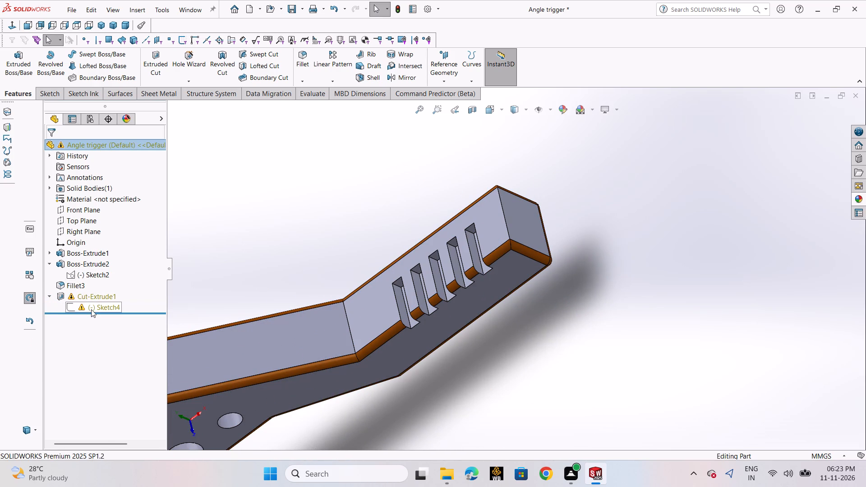
{"action": "left_click", "coordinate": [91, 309]}
{"action": "left_click", "coordinate": [111, 277]}
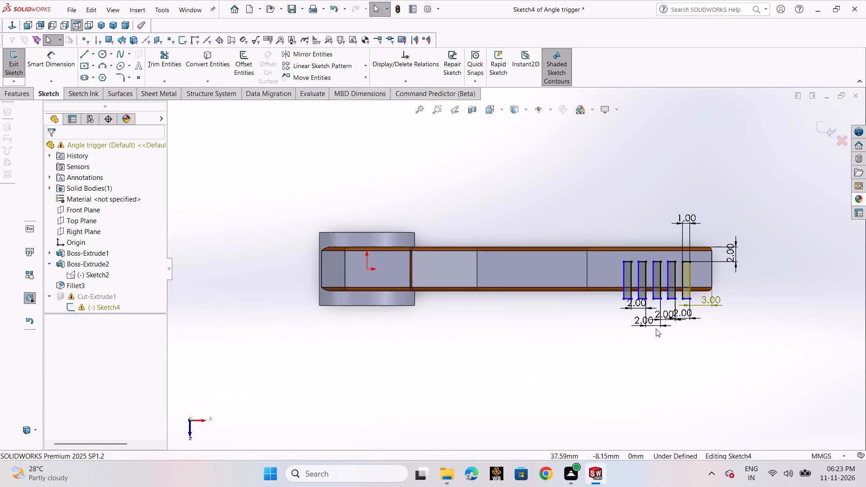
{"action": "scroll", "coordinate": [675, 320], "scroll_direction": "down", "scroll_amount": 4}
{"action": "scroll", "coordinate": [692, 270], "scroll_direction": "down", "scroll_amount": 2}
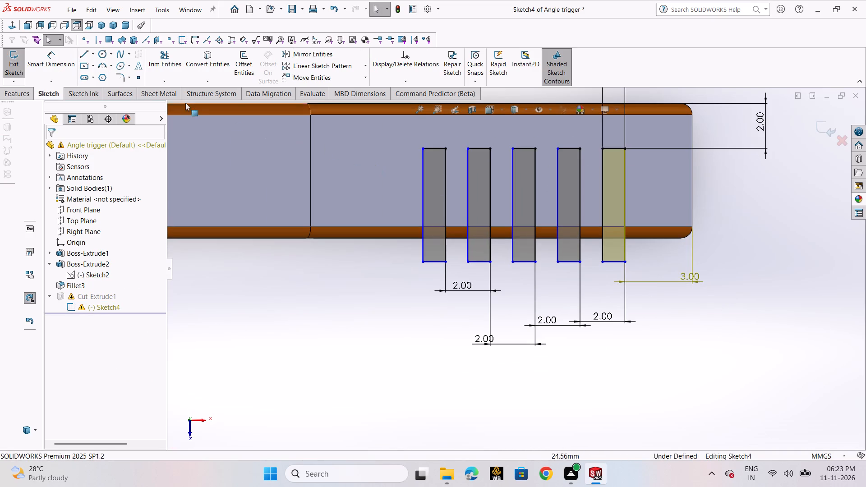
{"action": "left_click", "coordinate": [90, 56]}
{"action": "left_click", "coordinate": [91, 64]}
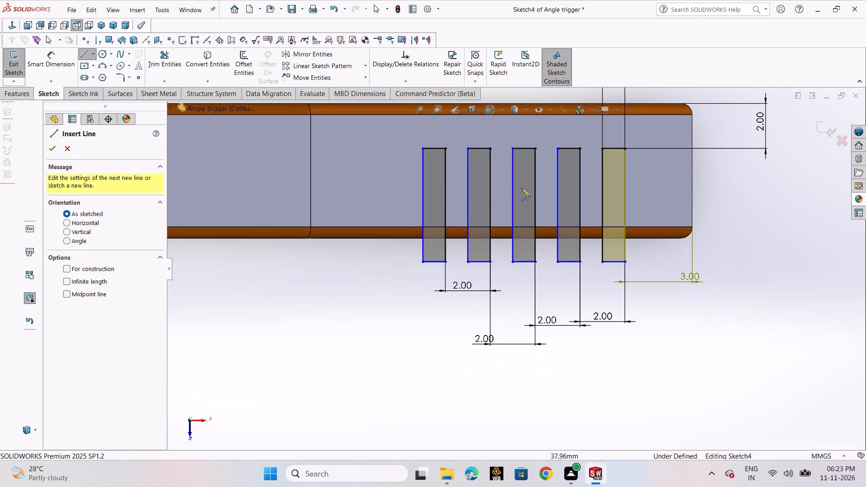
{"action": "left_click", "coordinate": [626, 151]}
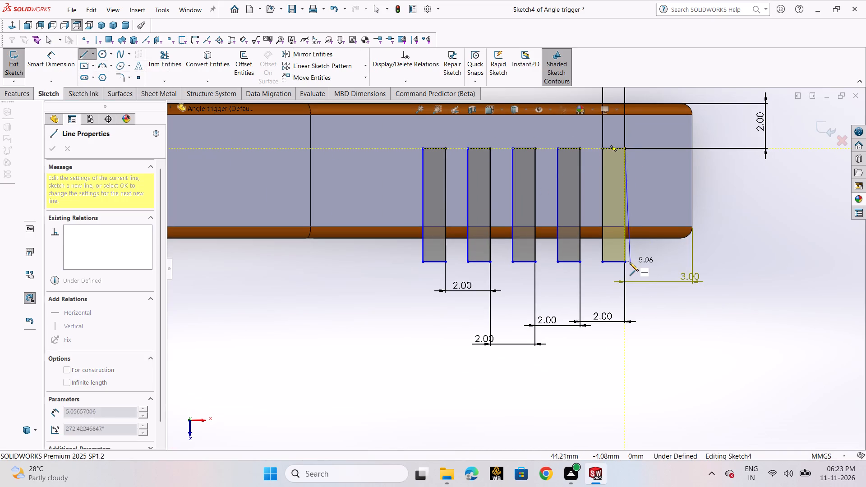
{"action": "left_click", "coordinate": [626, 262]}
{"action": "right_click", "coordinate": [666, 260]}
{"action": "left_click", "coordinate": [677, 266]}
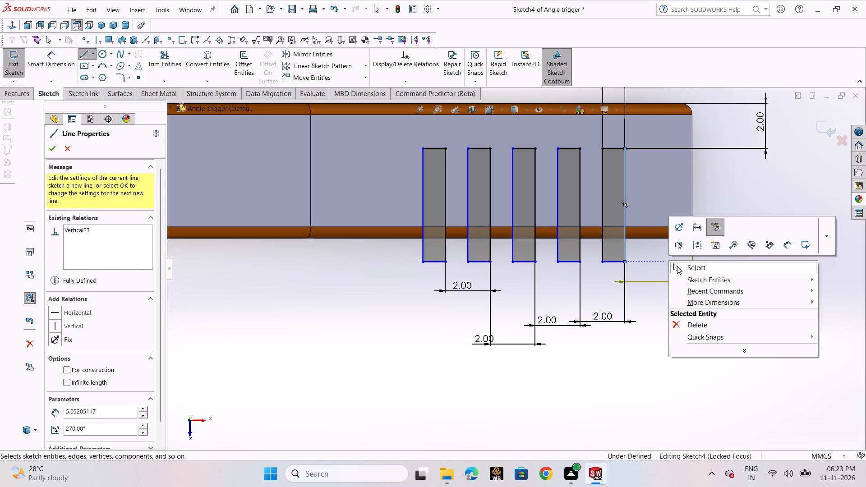
Delete the broken dimension between the outermost slot and the arm's free-end edge.
{"action": "left_click", "coordinate": [688, 280]}
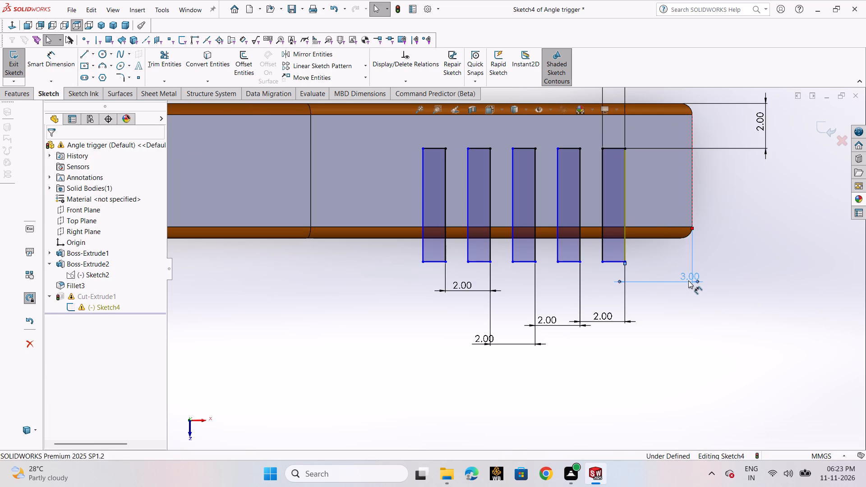
{"action": "left_click", "coordinate": [774, 266]}
{"action": "left_click", "coordinate": [689, 277]}
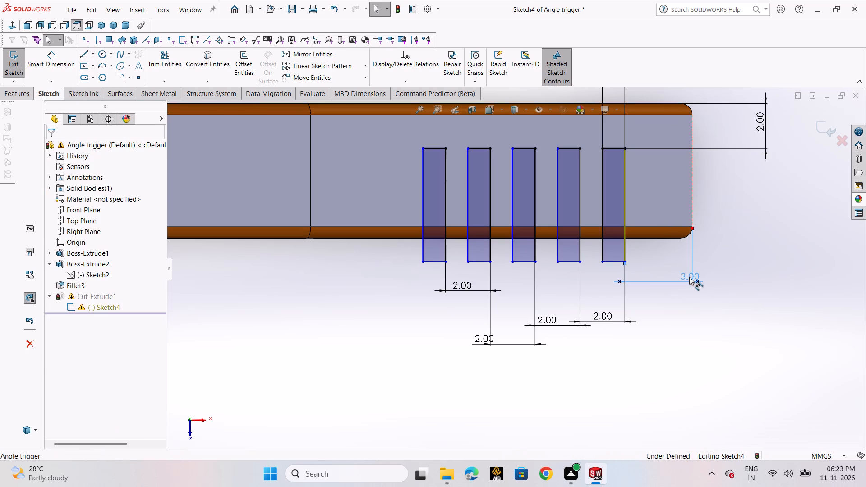
{"action": "key", "text": "Delete"}
Dimension the outermost slot's outer side 3 mm from the arm's free-end edge.
{"action": "left_click", "coordinate": [45, 55]}
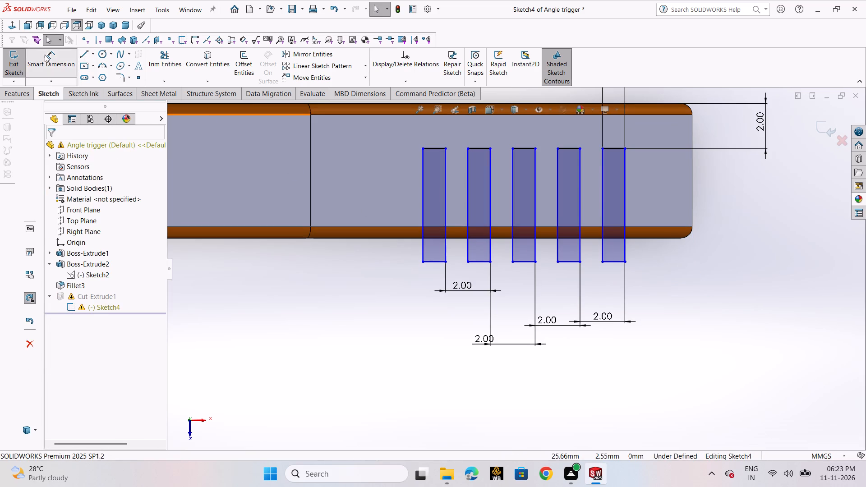
{"action": "left_click", "coordinate": [625, 187]}
{"action": "left_click", "coordinate": [693, 184]}
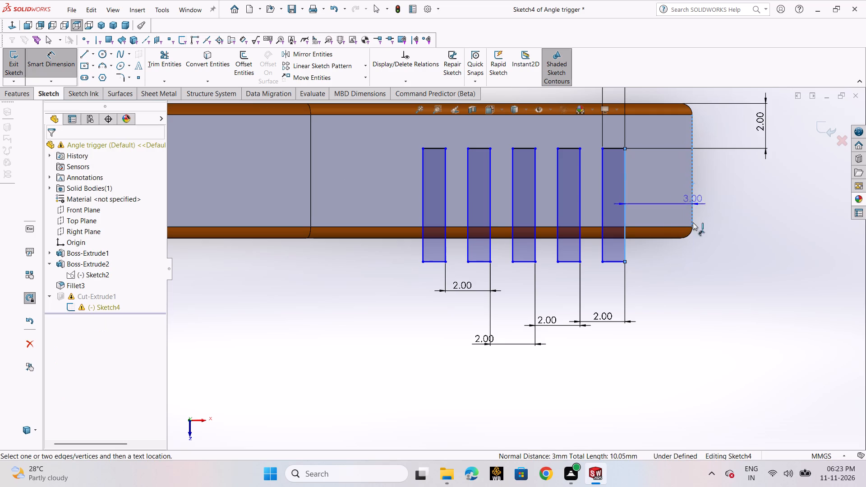
{"action": "left_click", "coordinate": [687, 285]}
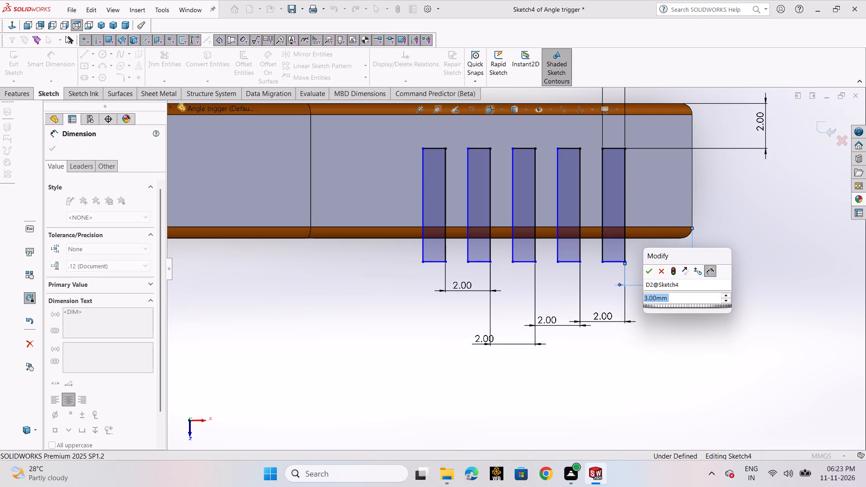
{"action": "key", "text": "Return"}
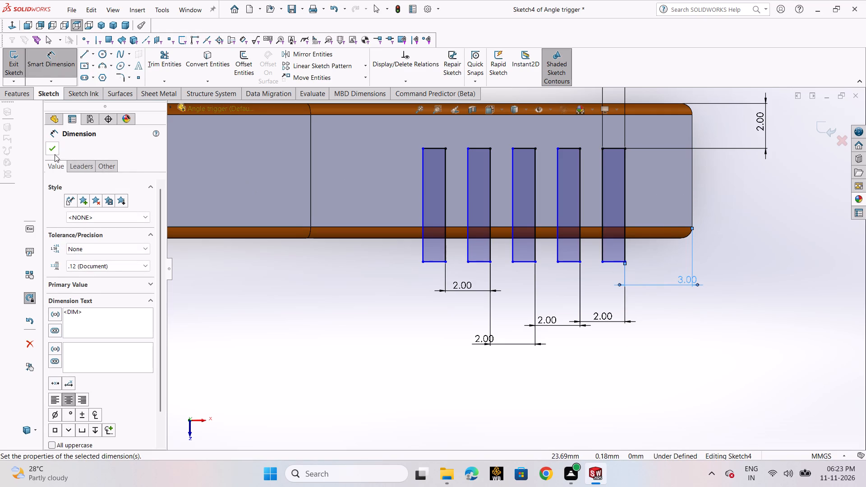
{"action": "left_click", "coordinate": [53, 151]}
{"action": "left_click", "coordinate": [710, 187]}
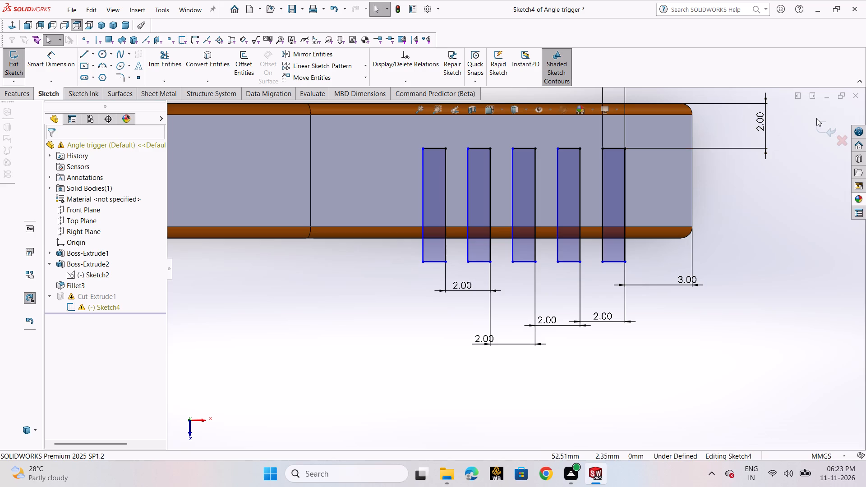
Check the grip-slot sketch for cut-extrude usage and examine the problem spot with Repair Sketch.
{"action": "left_click", "coordinate": [818, 120]}
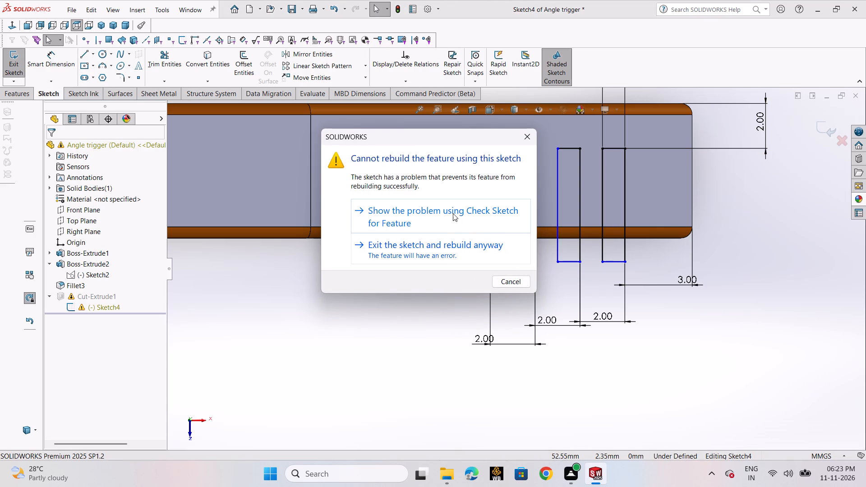
{"action": "left_click", "coordinate": [452, 208]}
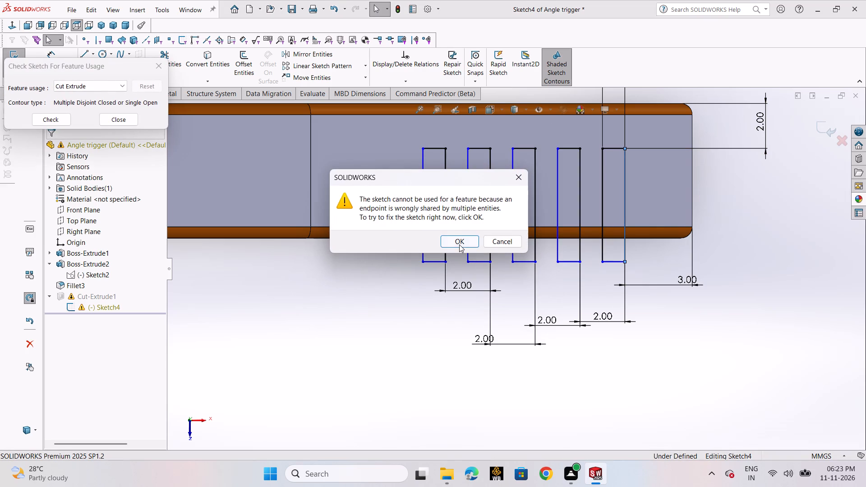
{"action": "left_click", "coordinate": [459, 244]}
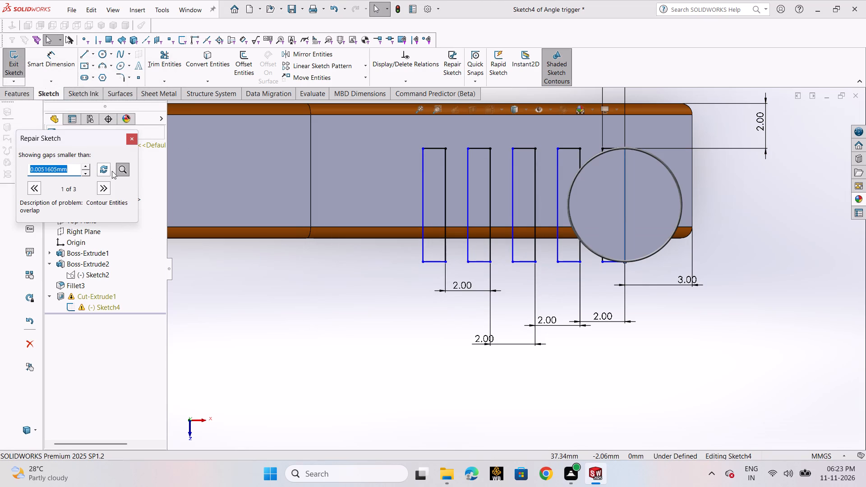
{"action": "left_click", "coordinate": [117, 169]}
Delete the overlapping vertical line on the outermost slot's outer side and exit the sketch to rebuild the cut.
{"action": "scroll", "coordinate": [628, 195], "scroll_direction": "down", "scroll_amount": 2}
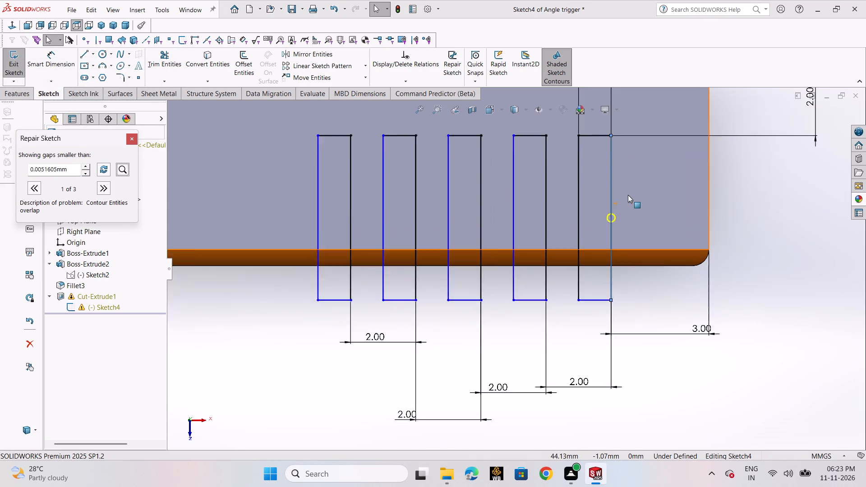
{"action": "scroll", "coordinate": [628, 195], "scroll_direction": "down", "scroll_amount": 2}
{"action": "left_click", "coordinate": [591, 230]}
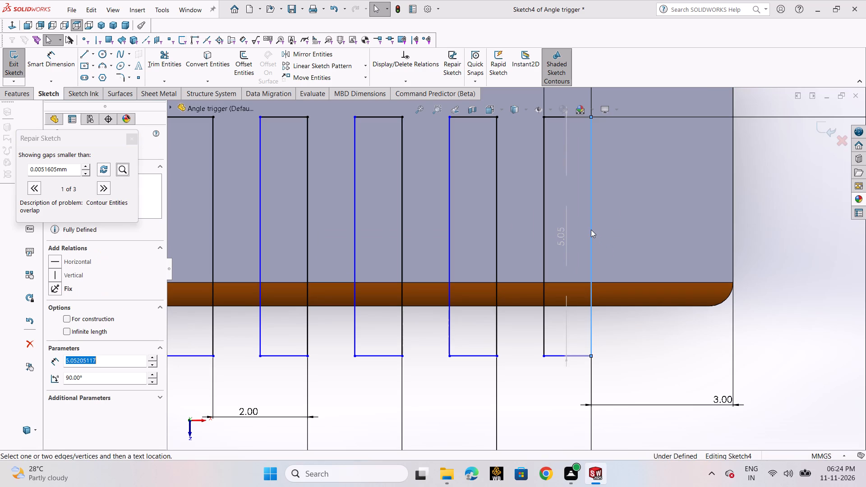
{"action": "key", "text": "Delete"}
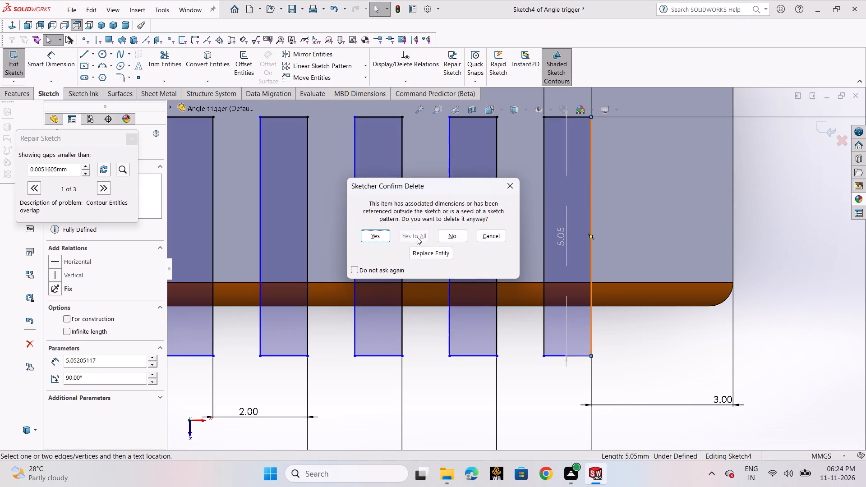
{"action": "left_click", "coordinate": [377, 237]}
{"action": "scroll", "coordinate": [656, 197], "scroll_direction": "up", "scroll_amount": 4}
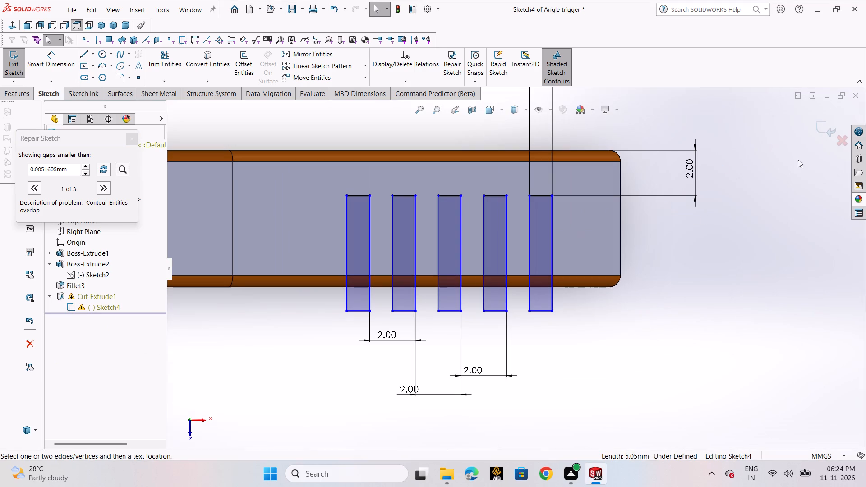
{"action": "left_click", "coordinate": [831, 132]}
{"action": "scroll", "coordinate": [670, 251], "scroll_direction": "up", "scroll_amount": 2}
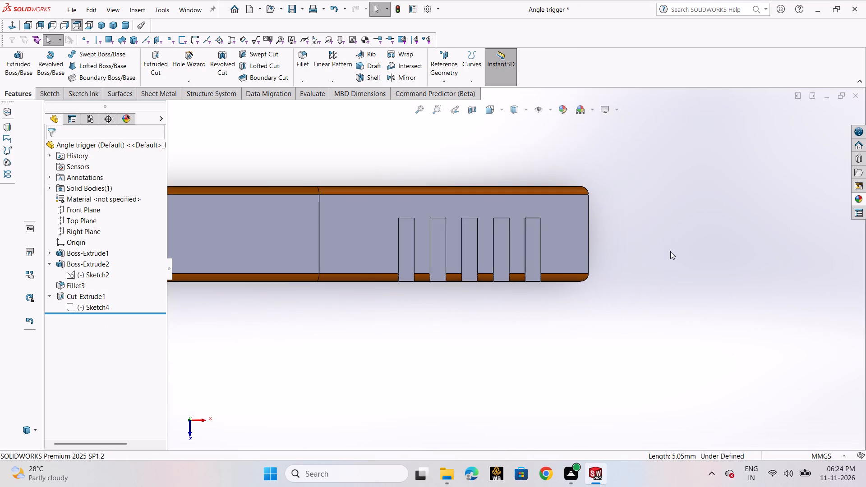
{"action": "middle_click_drag", "start_coordinate": [668, 251], "coordinate": [644, 152]}
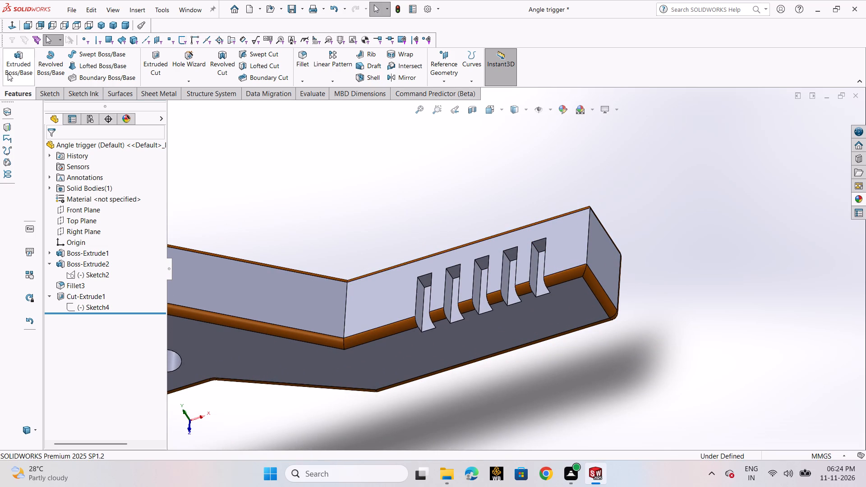
Fillet three cross edges of the arm's slotted side with a 1 mm radius: the free-end corner and the two bends nearest it.
{"action": "left_click", "coordinate": [299, 64]}
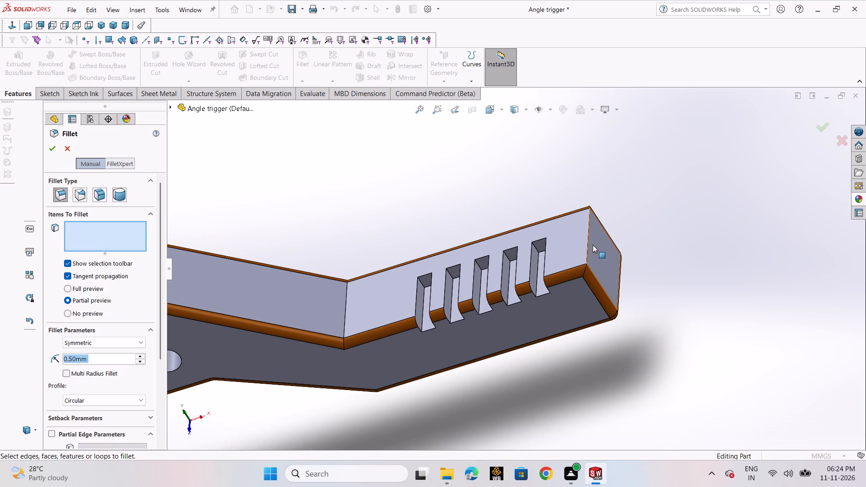
{"action": "left_click", "coordinate": [589, 233]}
{"action": "scroll", "coordinate": [673, 230], "scroll_direction": "up", "scroll_amount": 2}
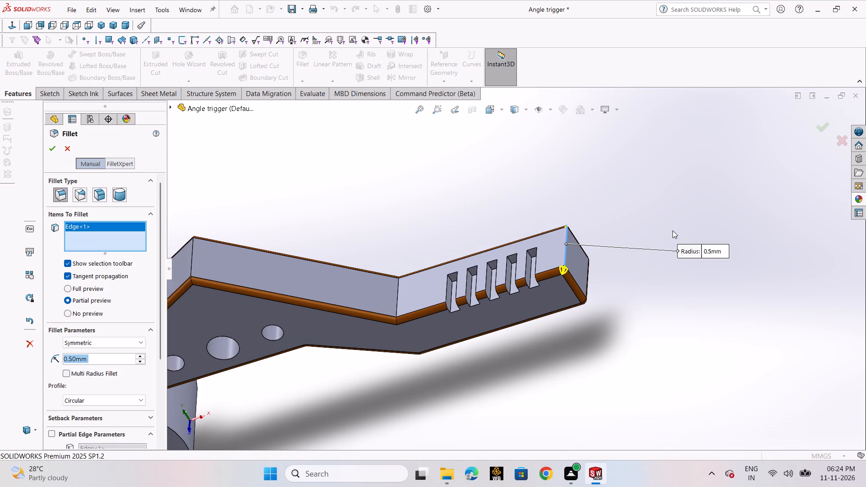
{"action": "middle_click_drag", "start_coordinate": [613, 233], "coordinate": [622, 225]}
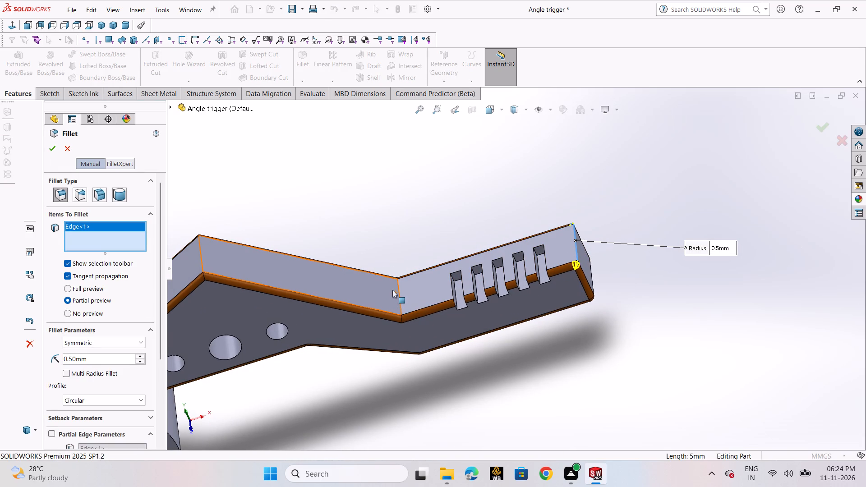
{"action": "left_click", "coordinate": [399, 297]}
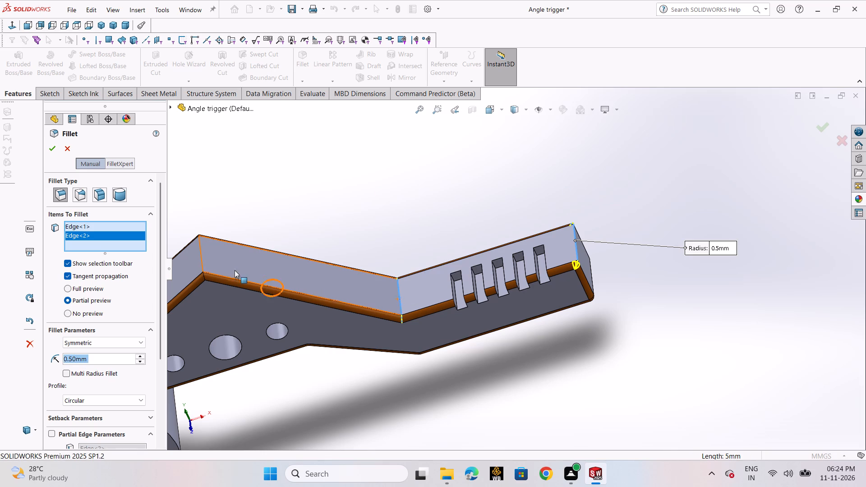
{"action": "left_click", "coordinate": [201, 257]}
{"action": "scroll", "coordinate": [230, 235], "scroll_direction": "up", "scroll_amount": 2}
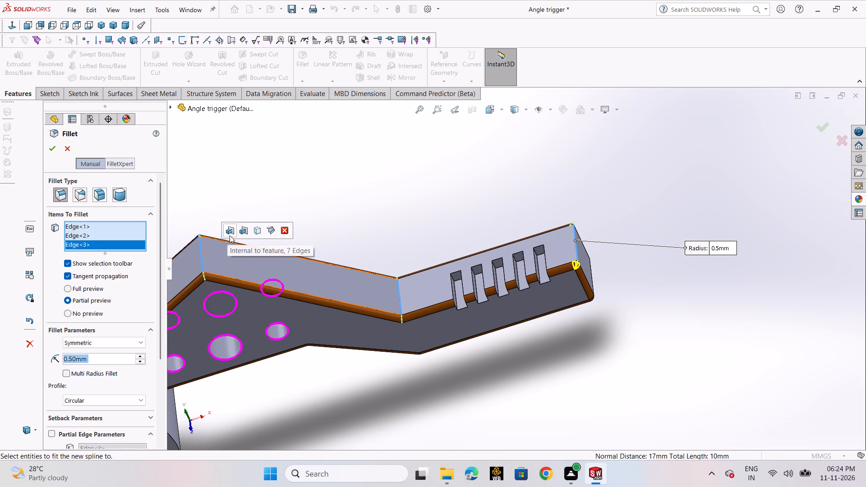
{"action": "scroll", "coordinate": [230, 235], "scroll_direction": "up", "scroll_amount": 1}
{"action": "scroll", "coordinate": [199, 271], "scroll_direction": "up", "scroll_amount": 5}
{"action": "scroll", "coordinate": [351, 304], "scroll_direction": "down", "scroll_amount": 3}
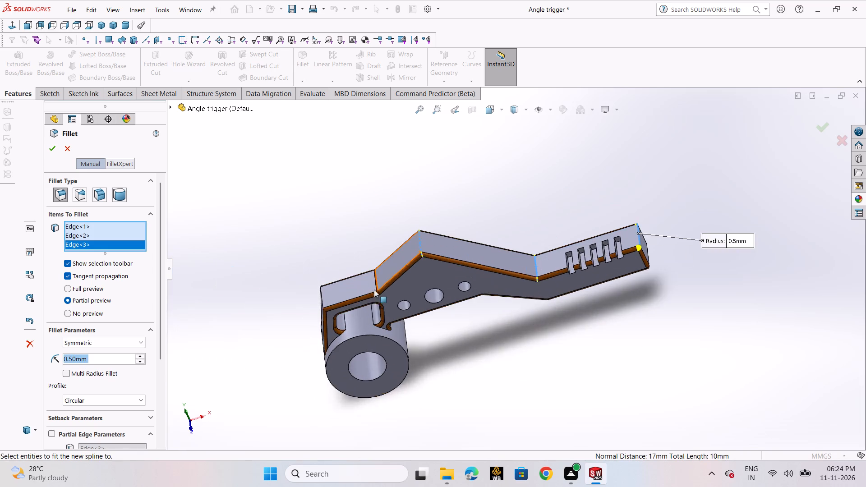
{"action": "scroll", "coordinate": [382, 279], "scroll_direction": "down", "scroll_amount": 5}
{"action": "scroll", "coordinate": [151, 354], "scroll_direction": "up", "scroll_amount": 2}
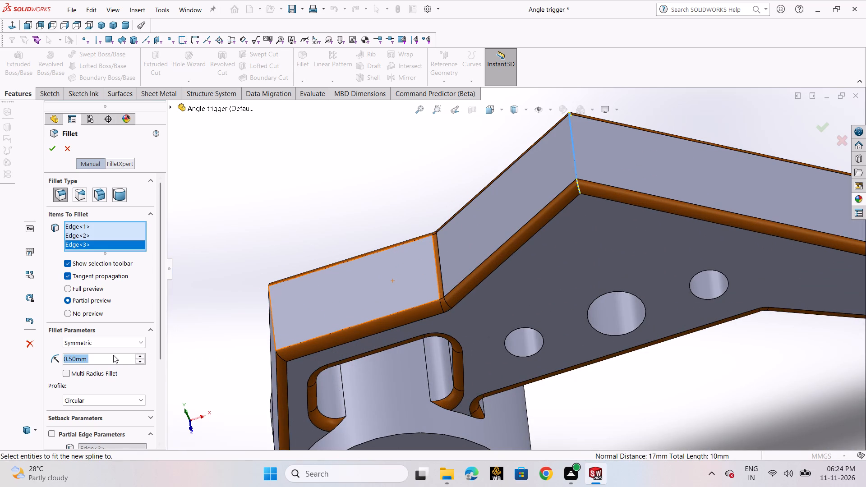
{"action": "key", "text": "1"}
{"action": "key", "text": "Return"}
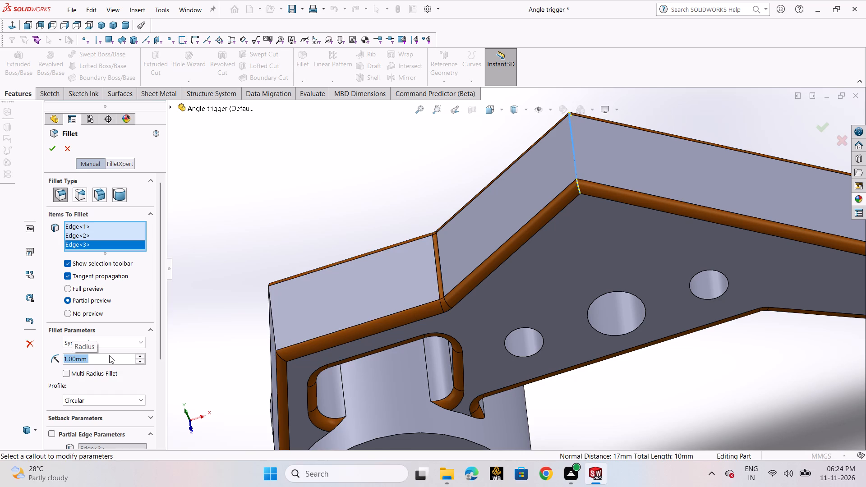
{"action": "scroll", "coordinate": [636, 233], "scroll_direction": "up", "scroll_amount": 7}
{"action": "scroll", "coordinate": [706, 234], "scroll_direction": "down", "scroll_amount": 6}
{"action": "middle_click_drag", "start_coordinate": [717, 181], "coordinate": [689, 198]}
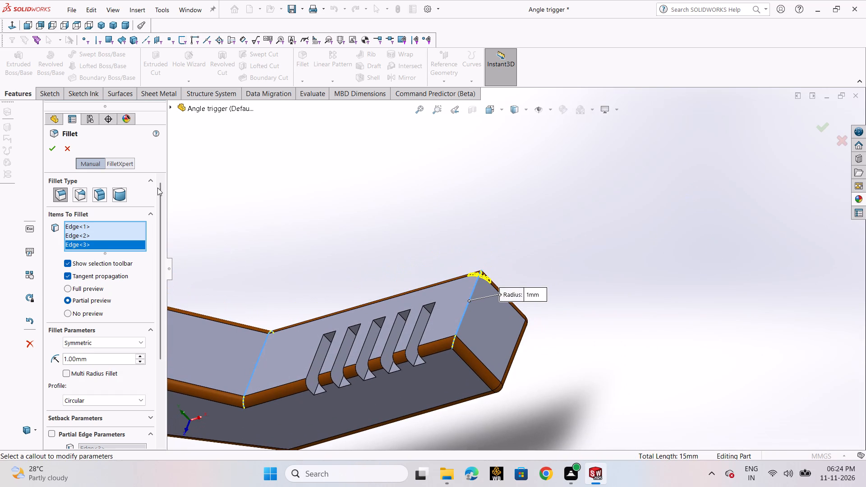
{"action": "left_click", "coordinate": [54, 148]}
{"action": "left_click", "coordinate": [469, 255]}
{"action": "scroll", "coordinate": [557, 258], "scroll_direction": "up", "scroll_amount": 3}
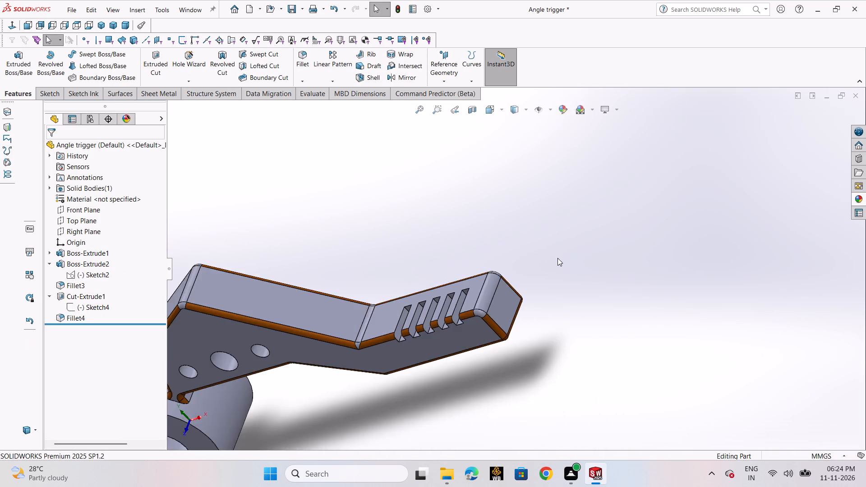
Remove the cross edge at the bend nearer the cylinder from the orange 0.5 mm fillet's edge selection.
{"action": "scroll", "coordinate": [480, 276], "scroll_direction": "up", "scroll_amount": 3}
{"action": "scroll", "coordinate": [378, 281], "scroll_direction": "down", "scroll_amount": 3}
{"action": "scroll", "coordinate": [376, 254], "scroll_direction": "up", "scroll_amount": 2}
{"action": "scroll", "coordinate": [402, 237], "scroll_direction": "down", "scroll_amount": 3}
{"action": "middle_click_drag", "start_coordinate": [424, 249], "coordinate": [480, 257]}
{"action": "scroll", "coordinate": [311, 345], "scroll_direction": "down", "scroll_amount": 3}
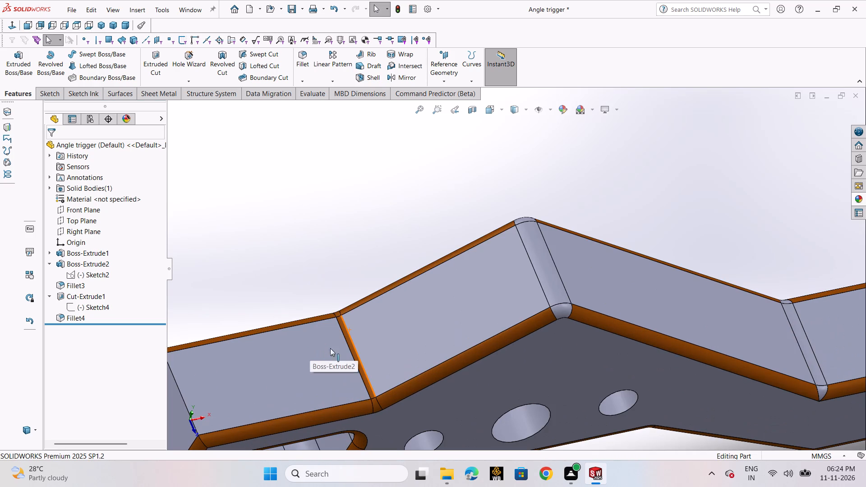
{"action": "left_click", "coordinate": [73, 289]}
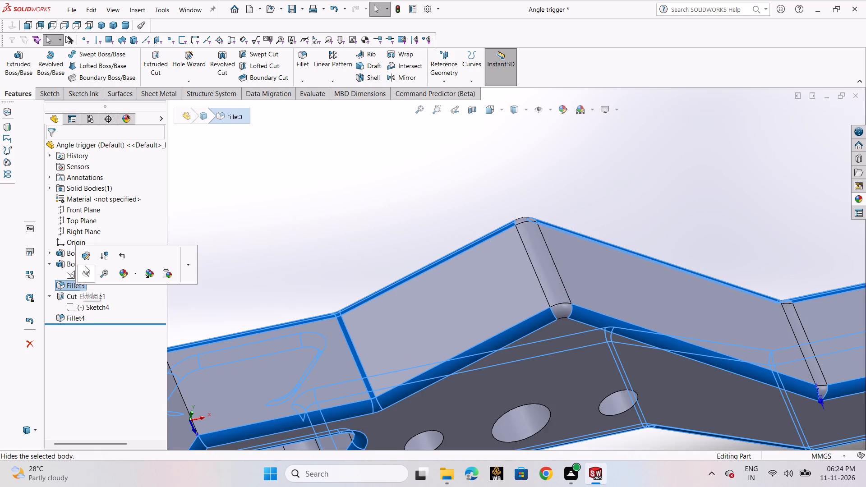
{"action": "left_click", "coordinate": [85, 263]}
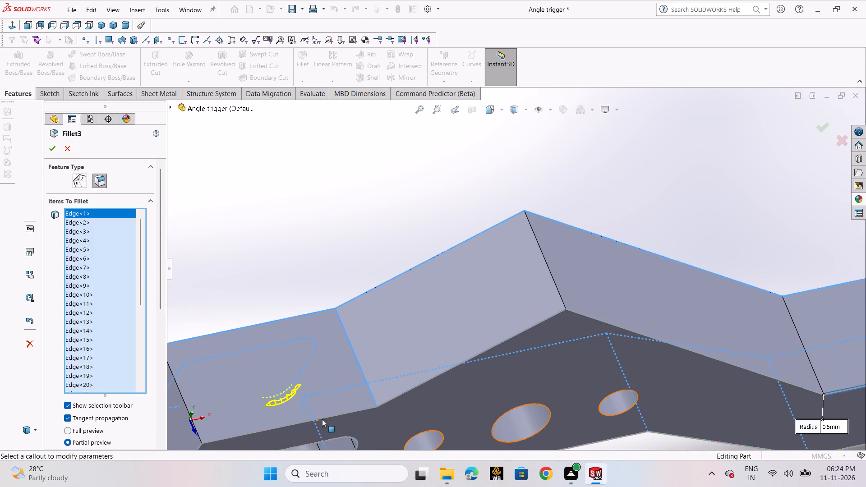
{"action": "left_click", "coordinate": [354, 355], "text": "ctrl"}
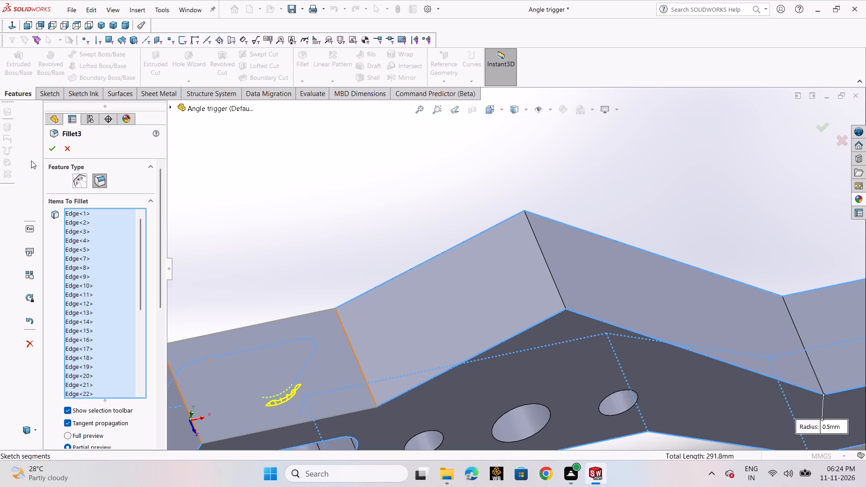
{"action": "left_click", "coordinate": [51, 151]}
Add the two remaining cross edges near the cylinder to the 1 mm bend fillet.
{"action": "left_click", "coordinate": [80, 315]}
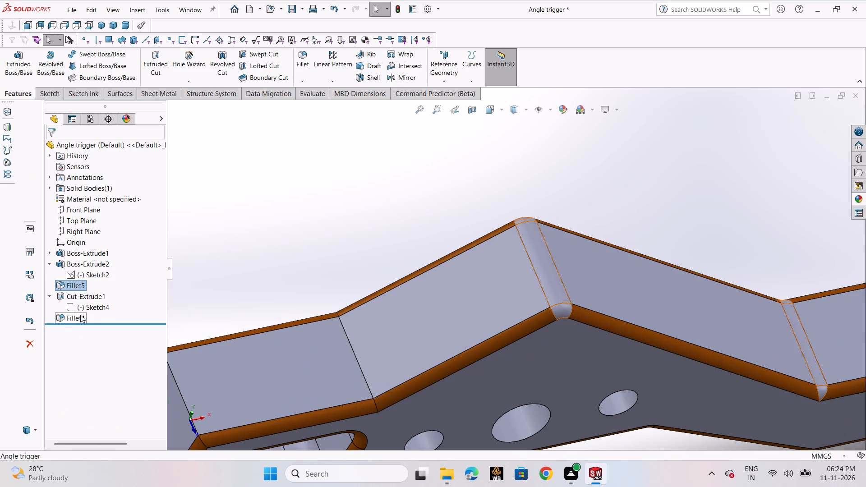
{"action": "left_click", "coordinate": [92, 285]}
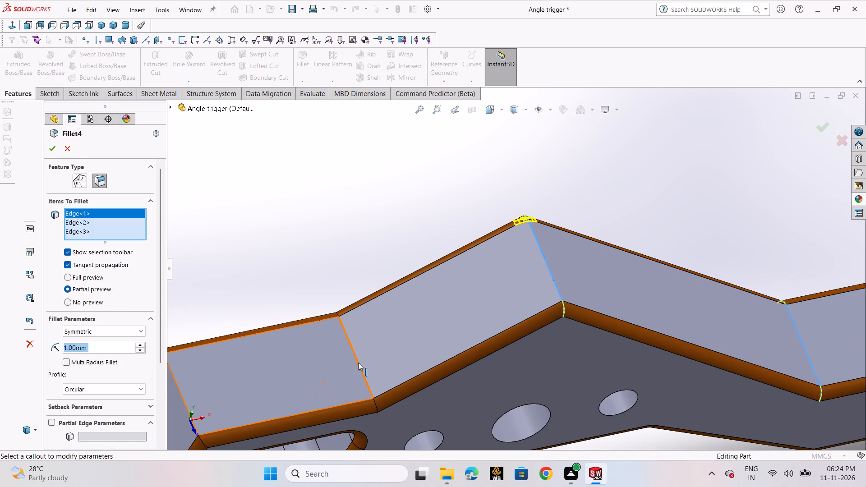
{"action": "left_click", "coordinate": [358, 362]}
{"action": "scroll", "coordinate": [357, 356], "scroll_direction": "up", "scroll_amount": 4}
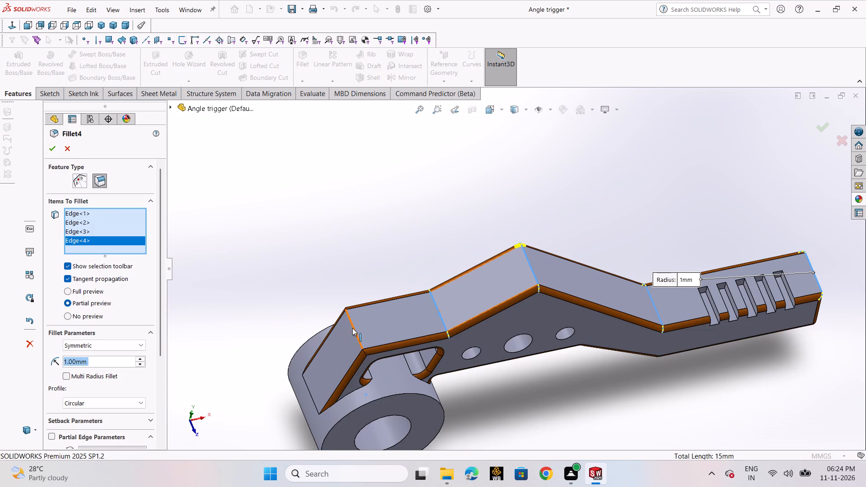
{"action": "left_click", "coordinate": [353, 328]}
{"action": "scroll", "coordinate": [313, 386], "scroll_direction": "down", "scroll_amount": 3}
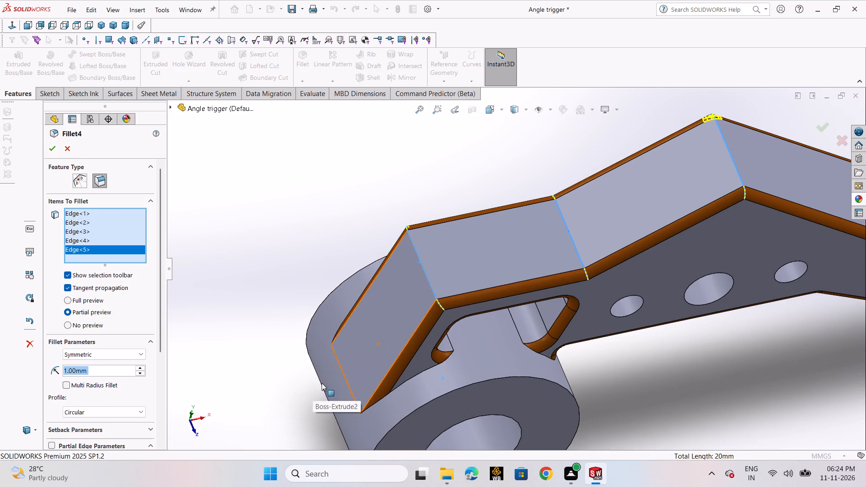
{"action": "left_click", "coordinate": [340, 367]}
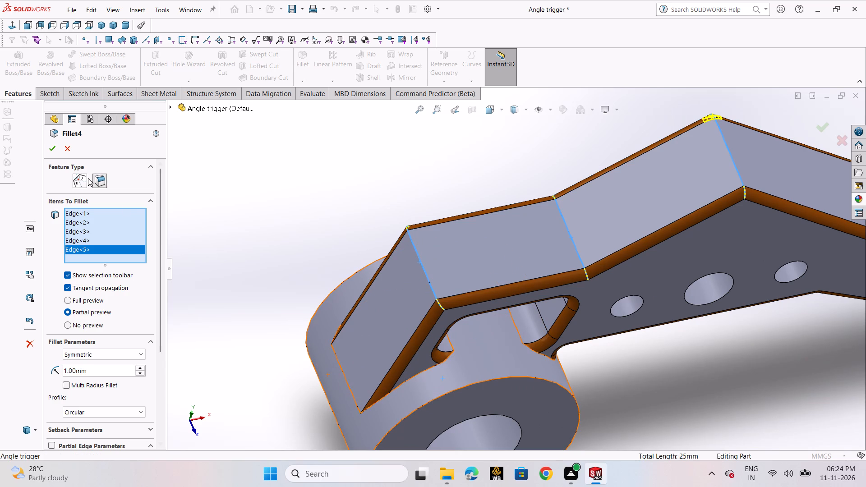
{"action": "left_click", "coordinate": [46, 147]}
Apply a blue colour from the standard swatches to the 1 mm bend fillet feature.
{"action": "scroll", "coordinate": [575, 293], "scroll_direction": "up", "scroll_amount": 5}
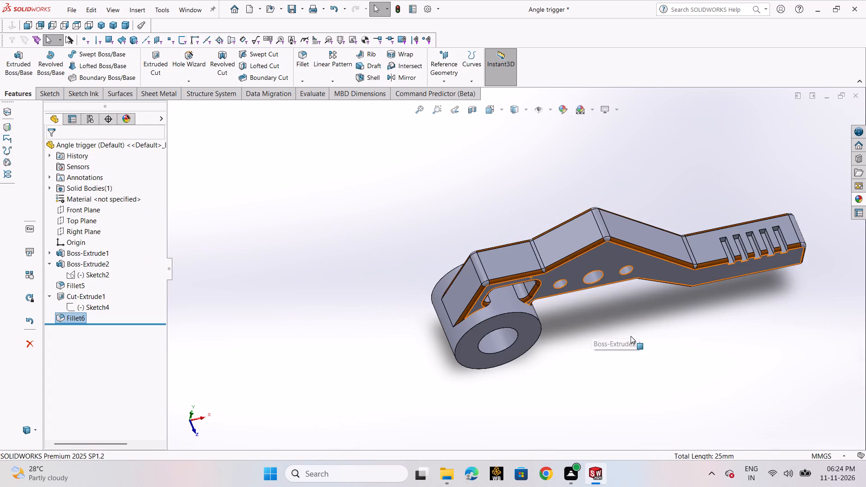
{"action": "middle_click_drag", "start_coordinate": [631, 336], "coordinate": [614, 323]}
{"action": "left_click", "coordinate": [76, 318]}
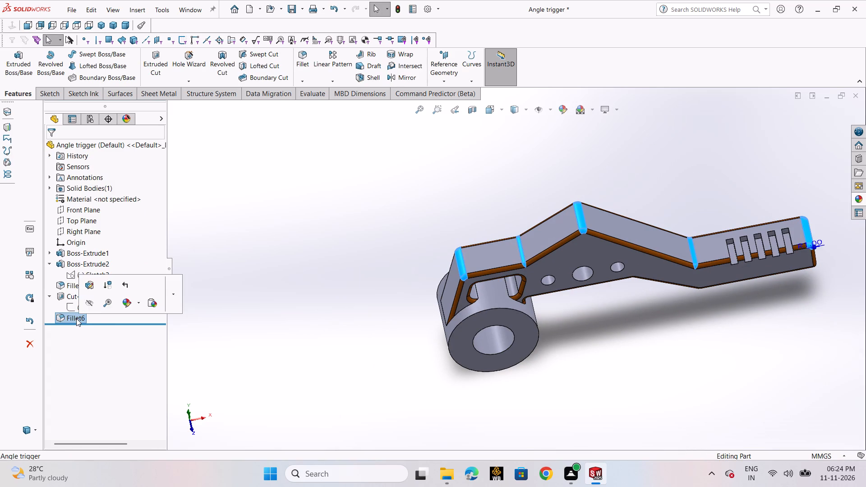
{"action": "left_click", "coordinate": [113, 318]}
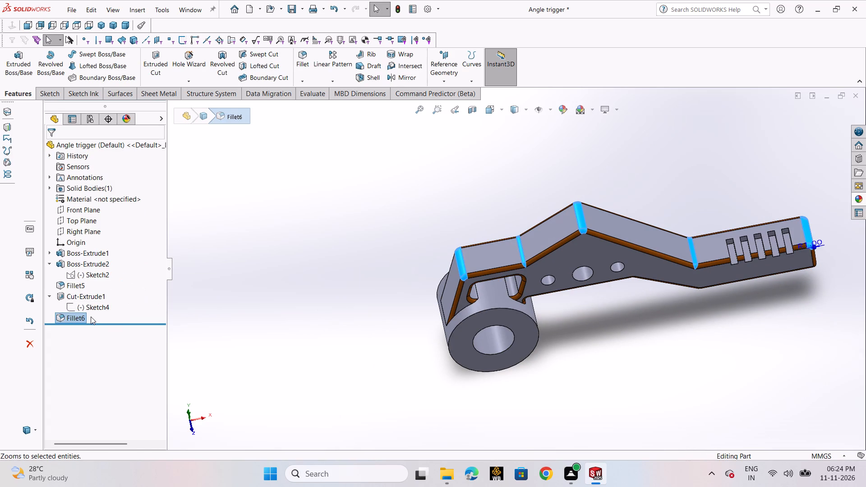
{"action": "left_click", "coordinate": [84, 317]}
{"action": "left_click", "coordinate": [108, 321]}
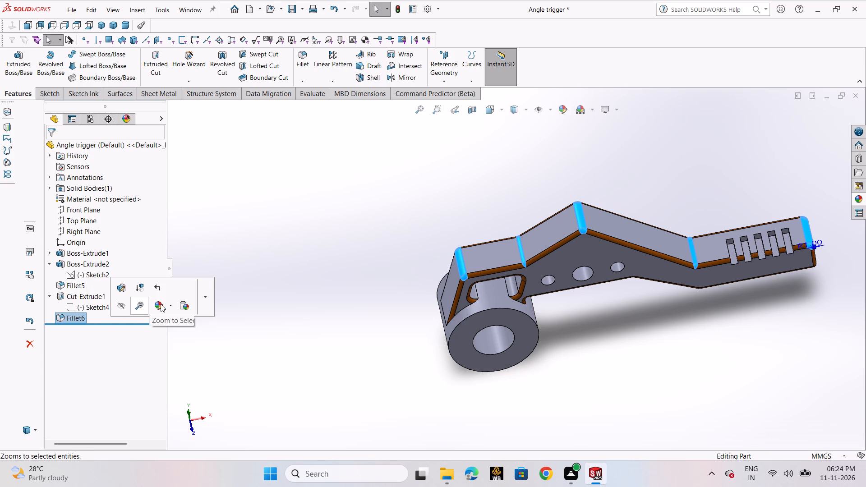
{"action": "left_click", "coordinate": [161, 302]}
{"action": "left_click", "coordinate": [164, 331]}
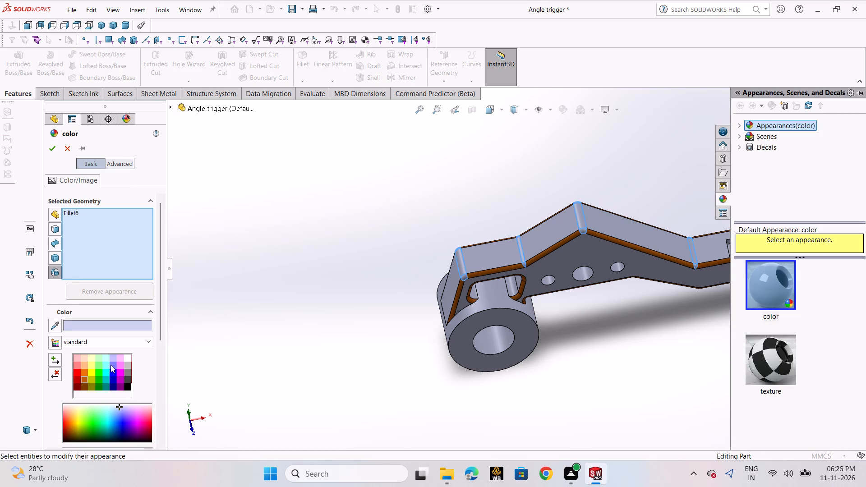
{"action": "left_click", "coordinate": [112, 364]}
{"action": "left_click", "coordinate": [115, 373]}
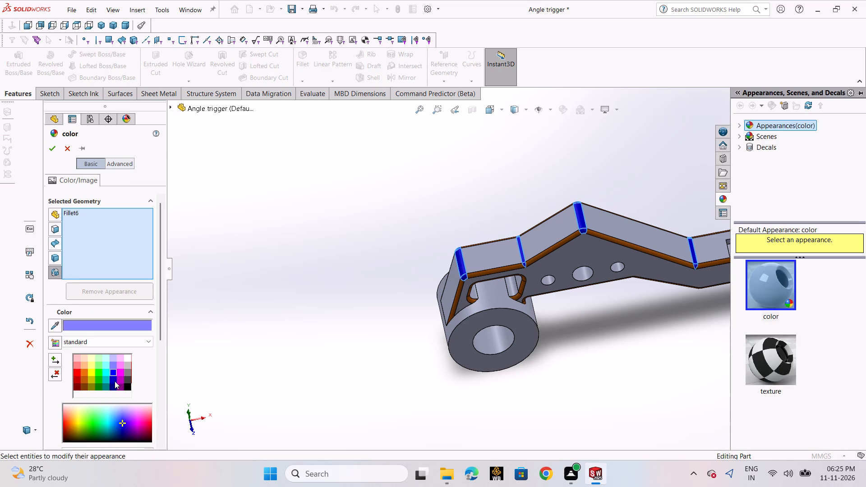
{"action": "left_click", "coordinate": [48, 148]}
{"action": "left_click", "coordinate": [644, 370]}
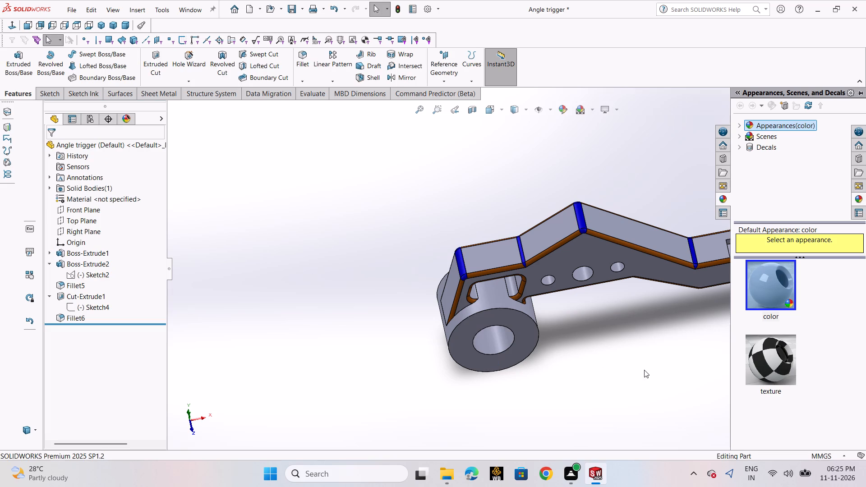
Create a reference plane midway between the grip section's slotted face and the parallel face opposite it.
{"action": "scroll", "coordinate": [644, 369], "scroll_direction": "up", "scroll_amount": 2}
{"action": "scroll", "coordinate": [730, 248], "scroll_direction": "up", "scroll_amount": 1}
{"action": "scroll", "coordinate": [737, 236], "scroll_direction": "down", "scroll_amount": 3}
{"action": "middle_click_drag", "start_coordinate": [705, 266], "coordinate": [662, 259]}
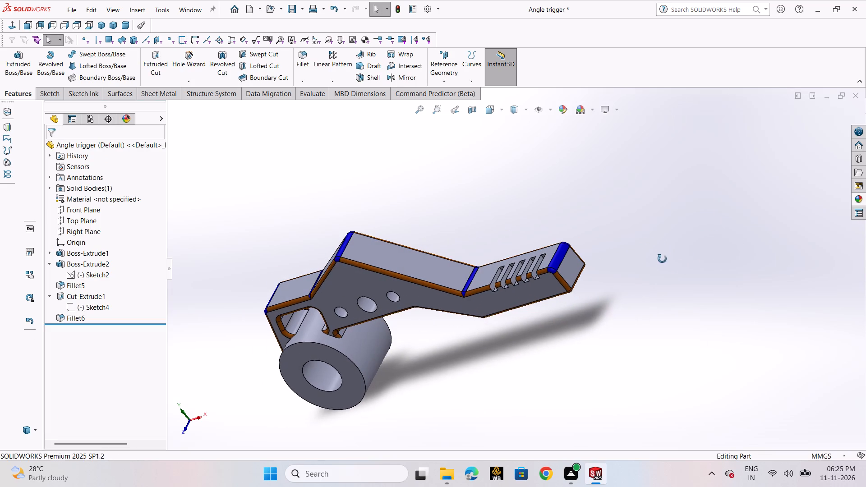
{"action": "middle_click_drag", "start_coordinate": [662, 259], "coordinate": [662, 258]}
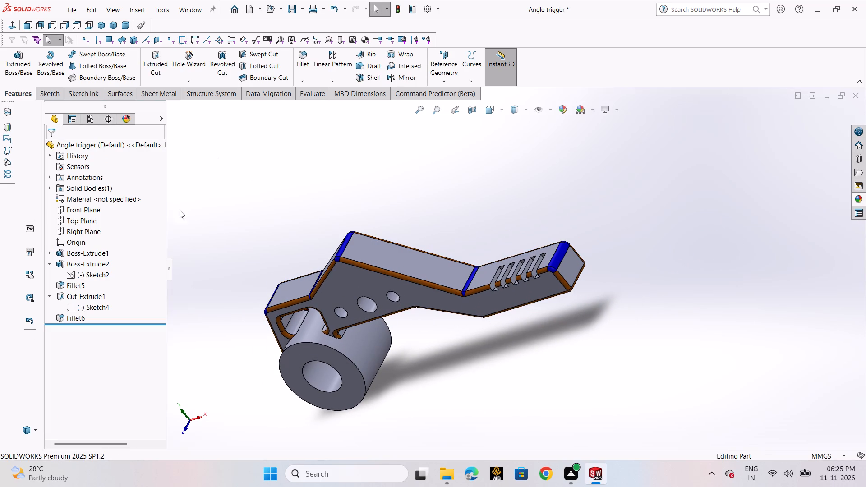
{"action": "left_click", "coordinate": [434, 82]}
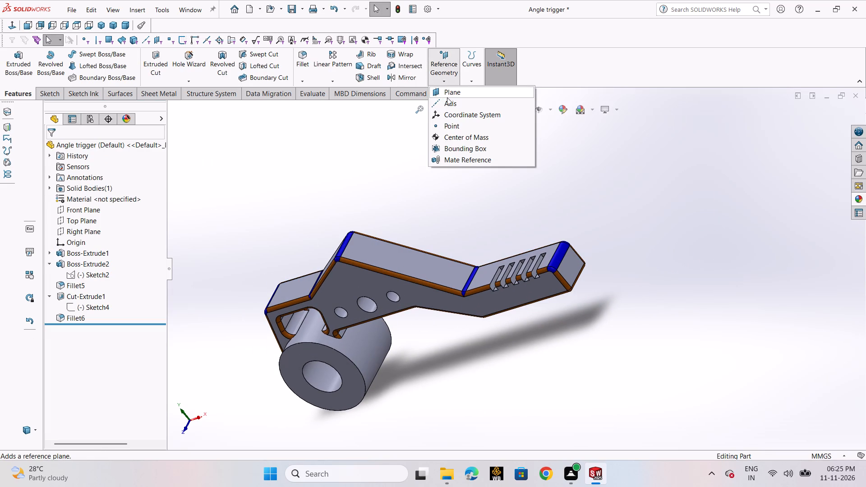
{"action": "left_click", "coordinate": [448, 97]}
{"action": "scroll", "coordinate": [553, 253], "scroll_direction": "down", "scroll_amount": 2}
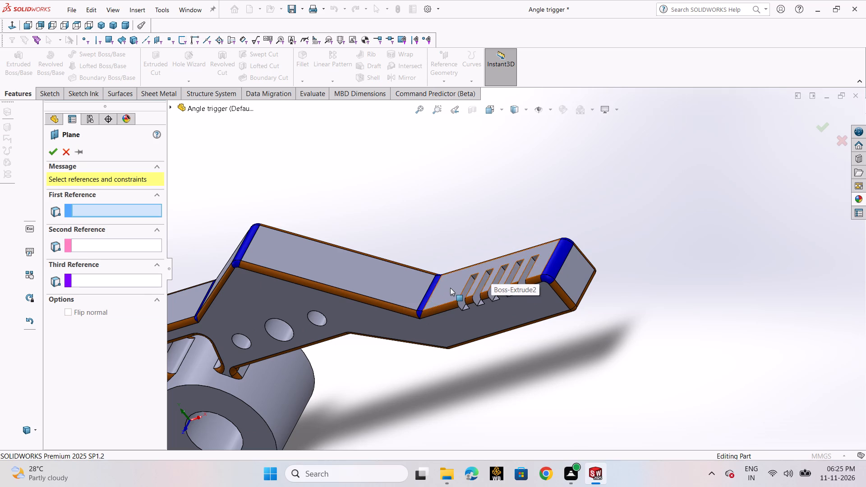
{"action": "left_click", "coordinate": [450, 288]}
{"action": "middle_click_drag", "start_coordinate": [526, 339], "coordinate": [482, 238]}
{"action": "left_click", "coordinate": [544, 281]}
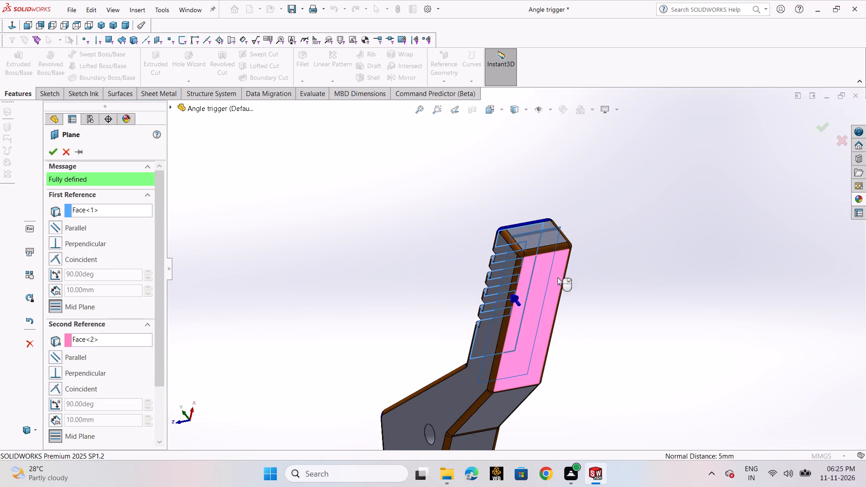
{"action": "middle_click_drag", "start_coordinate": [607, 264], "coordinate": [649, 334]}
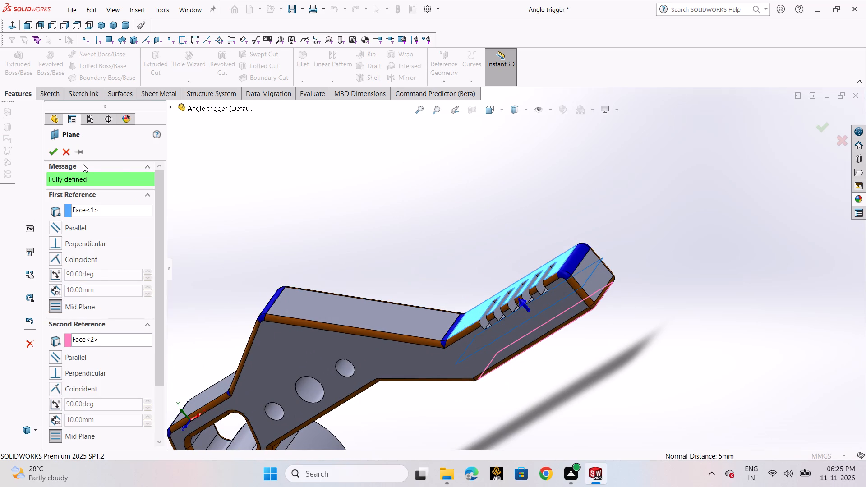
{"action": "left_click", "coordinate": [54, 155]}
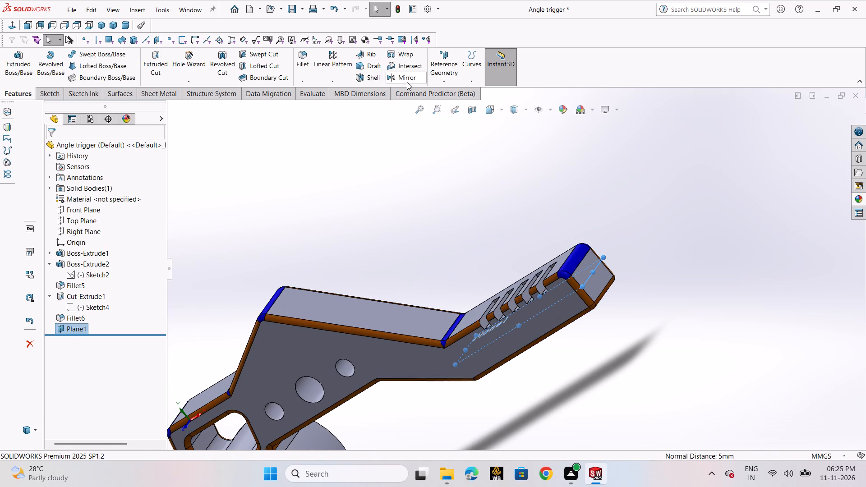
Mirror the grip-slot cut feature about the new mid plane onto the opposite side of the grip.
{"action": "left_click", "coordinate": [407, 82]}
{"action": "left_click", "coordinate": [114, 255]}
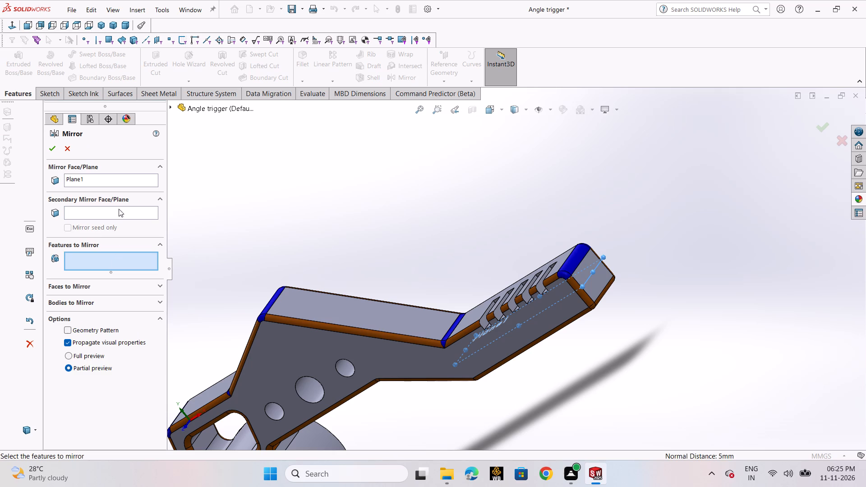
{"action": "left_click", "coordinate": [97, 303]}
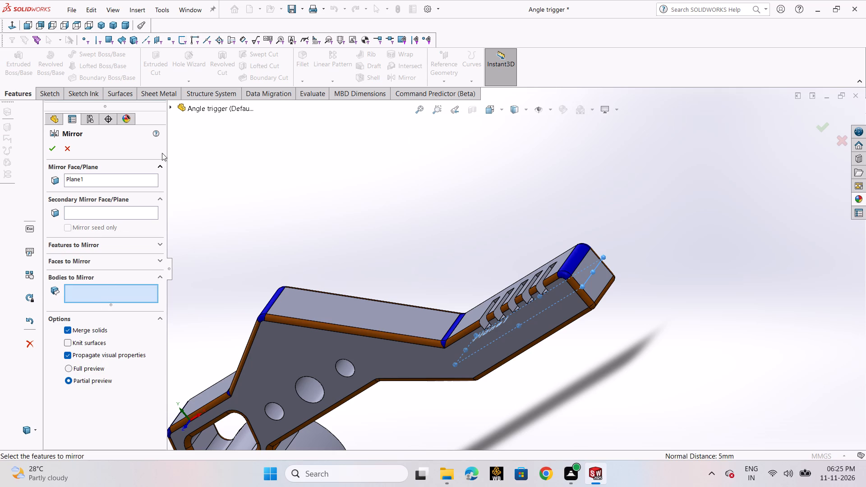
{"action": "left_click", "coordinate": [170, 108]}
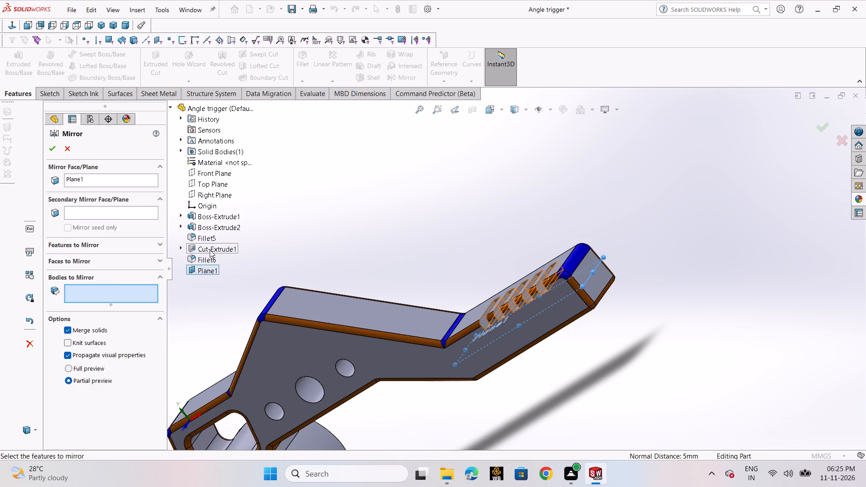
{"action": "left_click", "coordinate": [210, 250]}
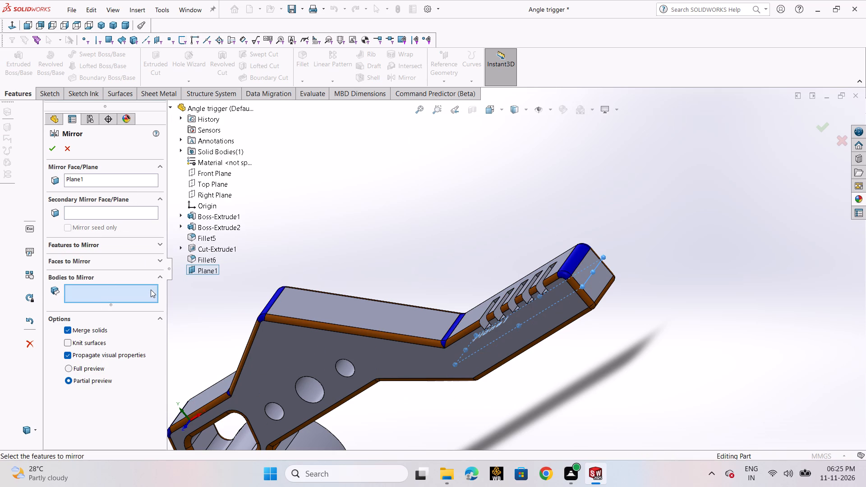
{"action": "left_click", "coordinate": [151, 289]}
{"action": "left_click", "coordinate": [201, 249]}
{"action": "left_click", "coordinate": [180, 248]}
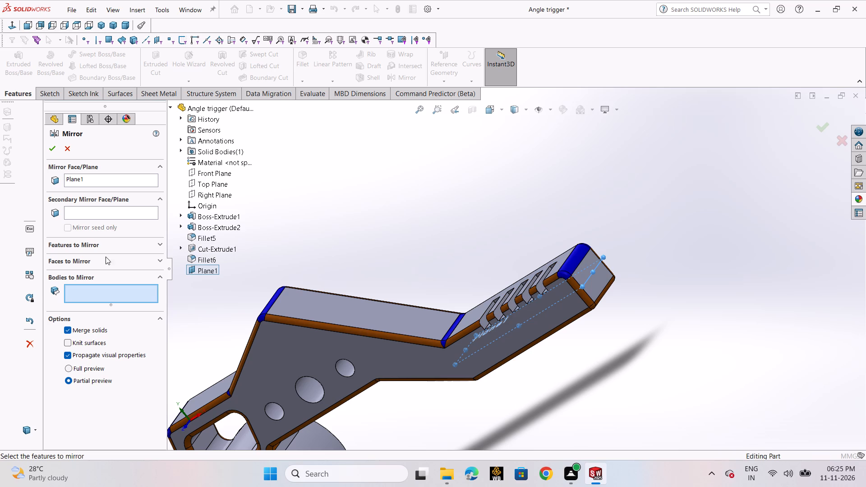
{"action": "left_click", "coordinate": [107, 212]}
{"action": "left_click", "coordinate": [111, 258]}
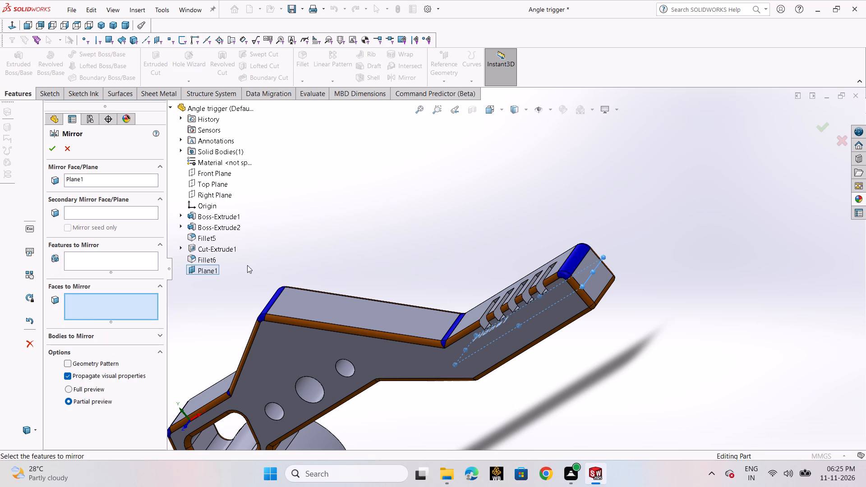
{"action": "left_click", "coordinate": [135, 262]}
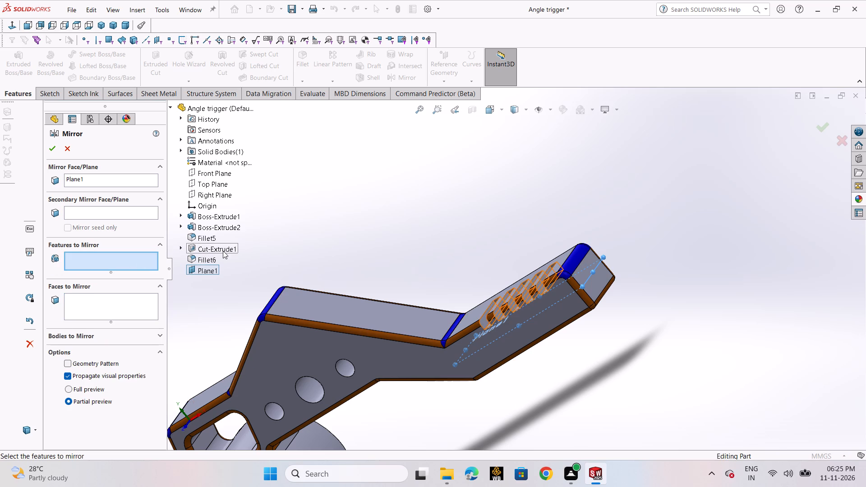
{"action": "left_click", "coordinate": [223, 250]}
{"action": "left_click", "coordinate": [52, 148]}
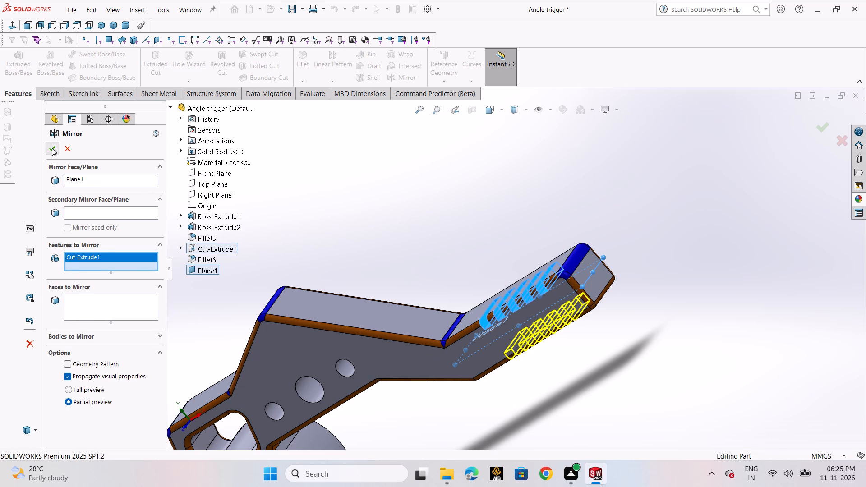
Examine the mirrored slots and the filleted arm from several angles, including the isometric view.
{"action": "scroll", "coordinate": [671, 340], "scroll_direction": "up", "scroll_amount": 2}
{"action": "middle_click_drag", "start_coordinate": [631, 336], "coordinate": [613, 279]}
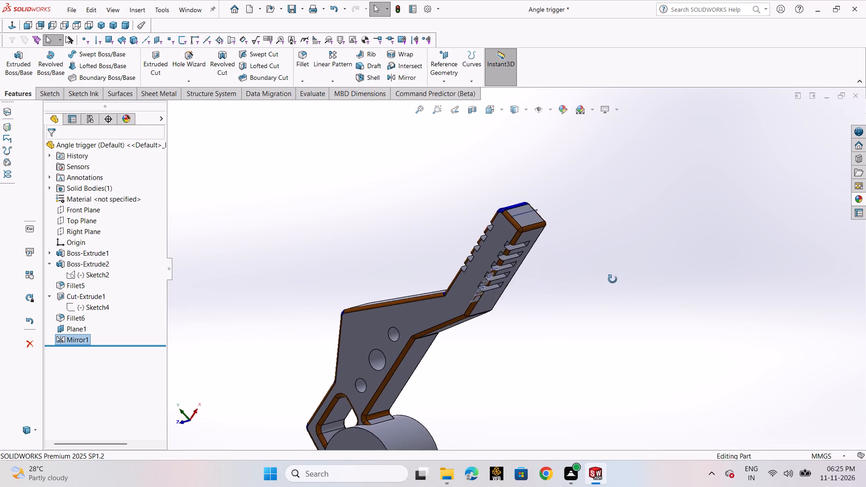
{"action": "middle_click_drag", "start_coordinate": [613, 279], "coordinate": [640, 331]}
{"action": "scroll", "coordinate": [641, 341], "scroll_direction": "up", "scroll_amount": 2}
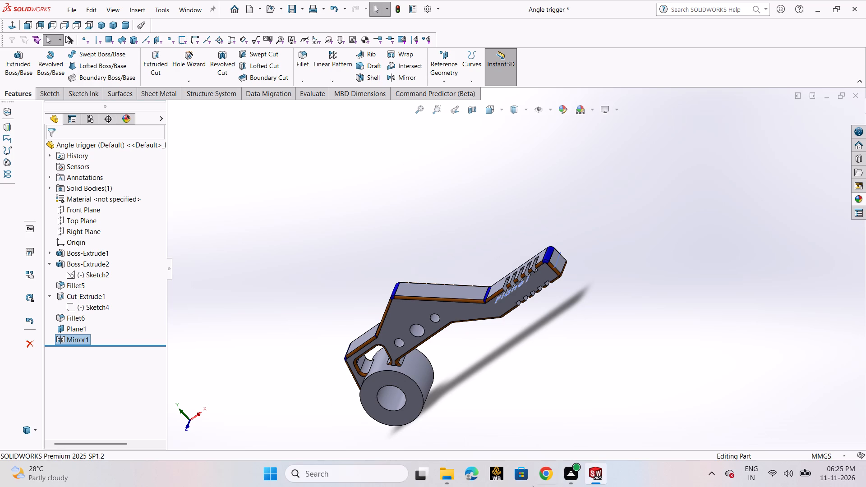
{"action": "scroll", "coordinate": [480, 344], "scroll_direction": "up", "scroll_amount": 1}
{"action": "scroll", "coordinate": [480, 344], "scroll_direction": "down", "scroll_amount": 2}
{"action": "middle_click_drag", "start_coordinate": [467, 340], "coordinate": [451, 319]}
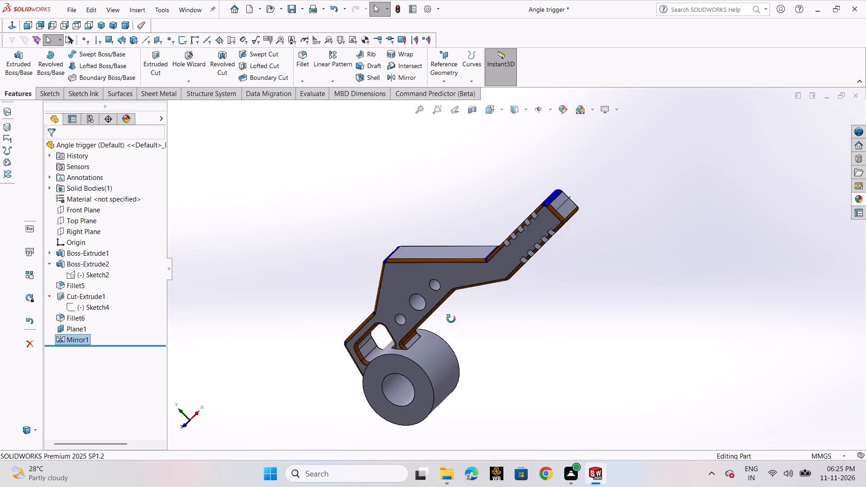
{"action": "middle_click_drag", "start_coordinate": [451, 319], "coordinate": [501, 298]}
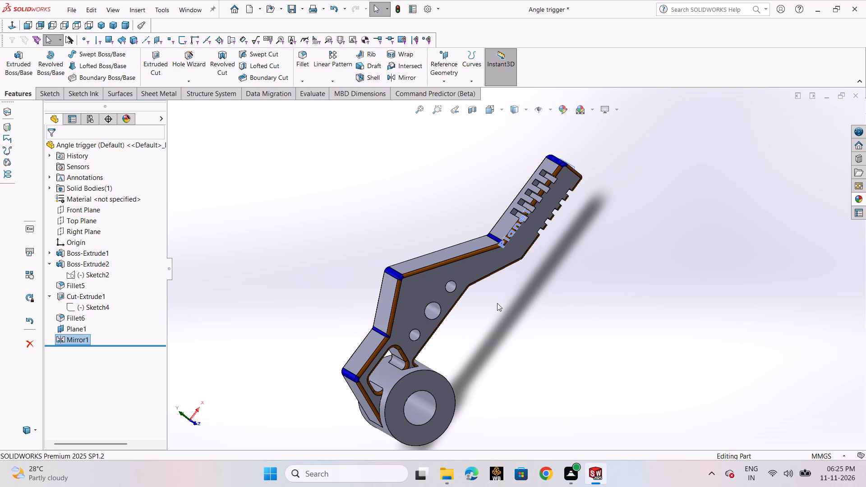
{"action": "key", "text": "ctrl+7"}
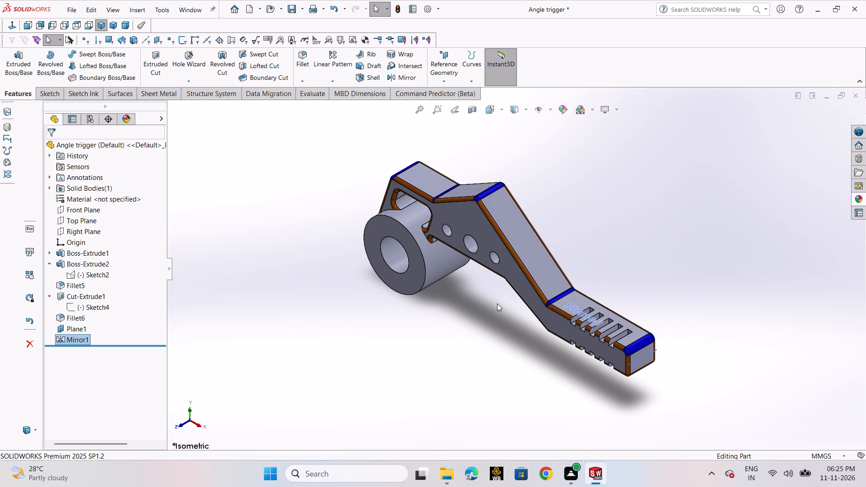
{"action": "scroll", "coordinate": [440, 244], "scroll_direction": "down", "scroll_amount": 3}
{"action": "scroll", "coordinate": [489, 303], "scroll_direction": "down", "scroll_amount": 2}
{"action": "scroll", "coordinate": [490, 303], "scroll_direction": "up", "scroll_amount": 3}
{"action": "middle_click_drag", "start_coordinate": [550, 326], "coordinate": [550, 318]}
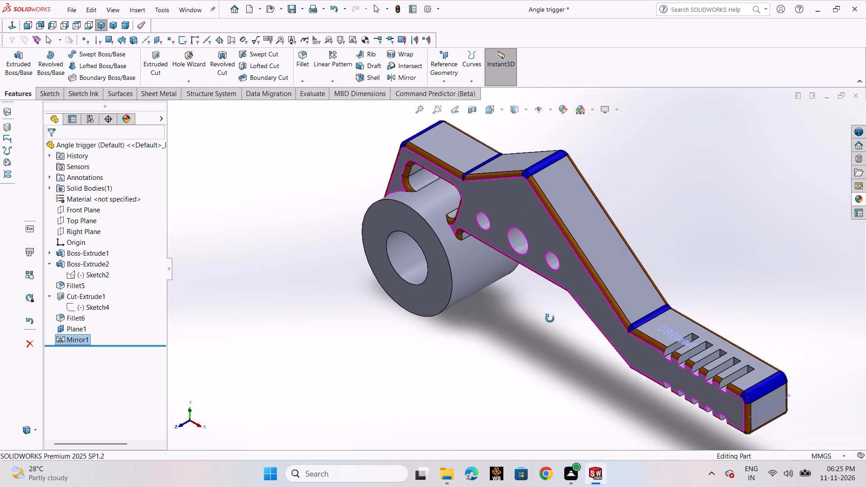
{"action": "middle_click_drag", "start_coordinate": [550, 318], "coordinate": [576, 233]}
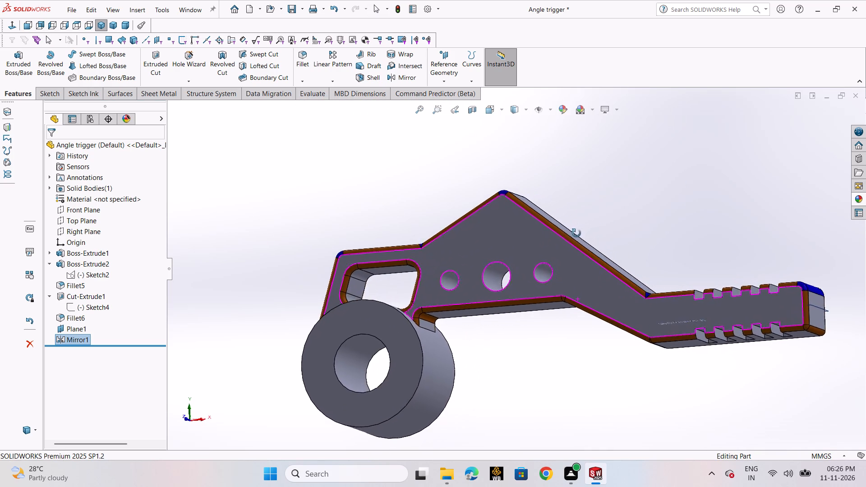
{"action": "middle_click_drag", "start_coordinate": [576, 233], "coordinate": [588, 249]}
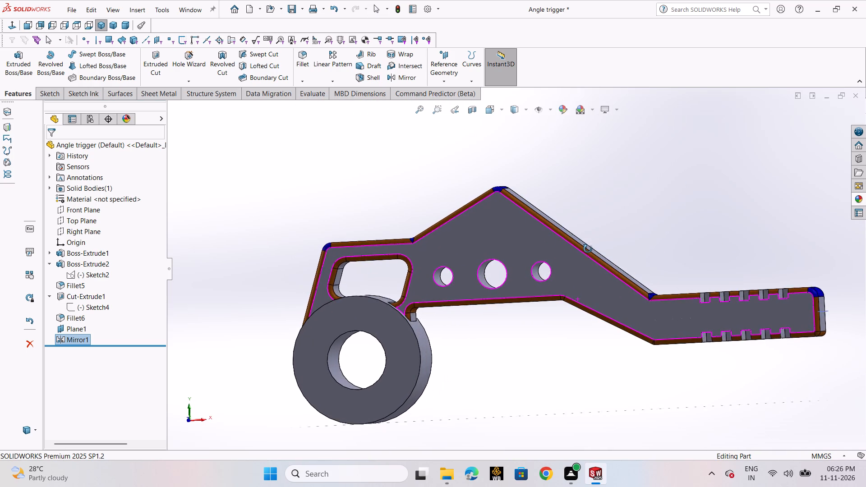
{"action": "middle_click_drag", "start_coordinate": [588, 249], "coordinate": [592, 255]}
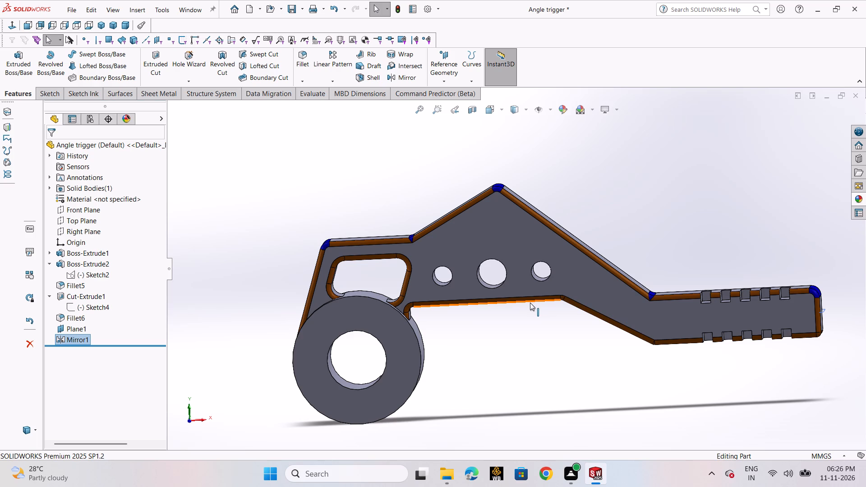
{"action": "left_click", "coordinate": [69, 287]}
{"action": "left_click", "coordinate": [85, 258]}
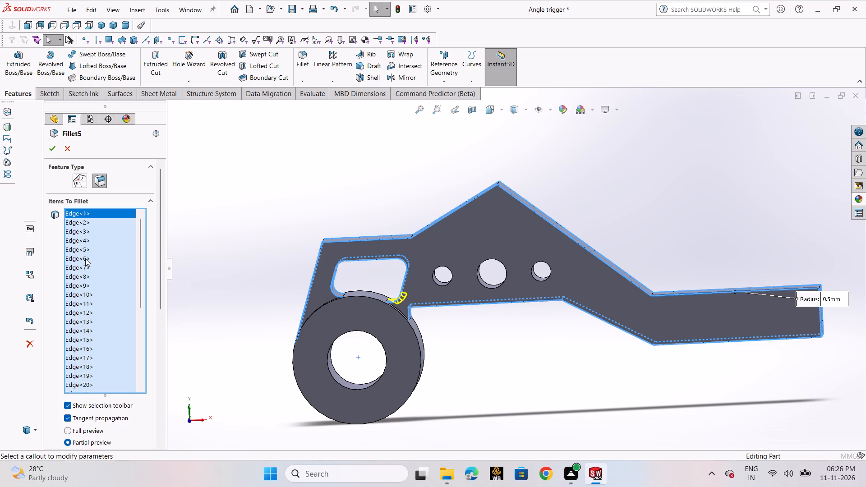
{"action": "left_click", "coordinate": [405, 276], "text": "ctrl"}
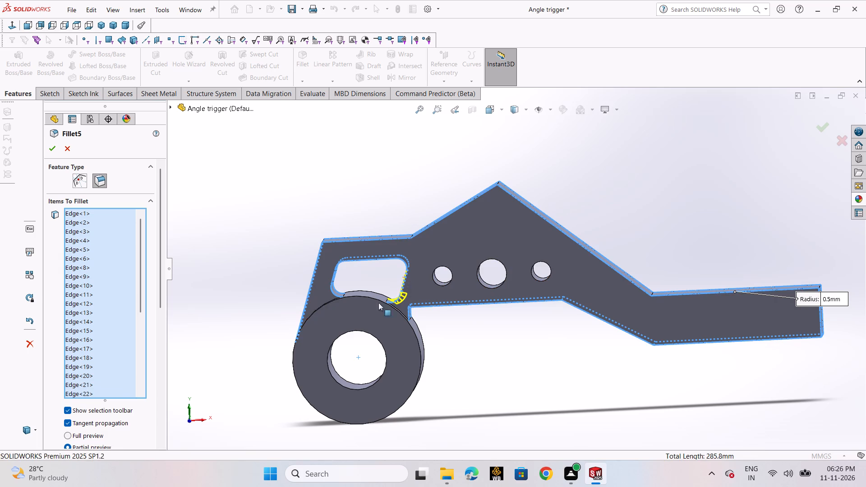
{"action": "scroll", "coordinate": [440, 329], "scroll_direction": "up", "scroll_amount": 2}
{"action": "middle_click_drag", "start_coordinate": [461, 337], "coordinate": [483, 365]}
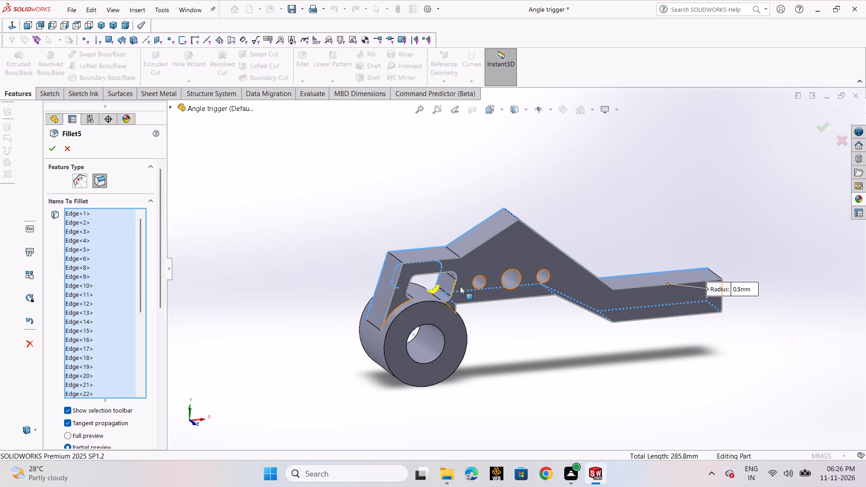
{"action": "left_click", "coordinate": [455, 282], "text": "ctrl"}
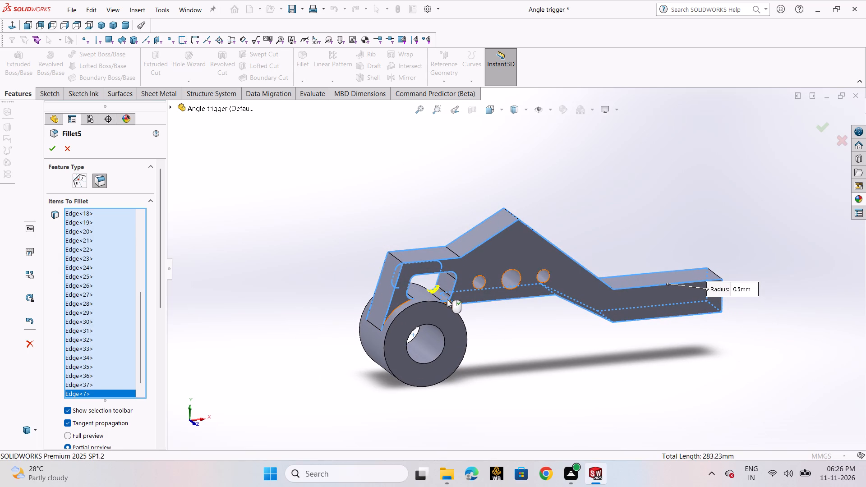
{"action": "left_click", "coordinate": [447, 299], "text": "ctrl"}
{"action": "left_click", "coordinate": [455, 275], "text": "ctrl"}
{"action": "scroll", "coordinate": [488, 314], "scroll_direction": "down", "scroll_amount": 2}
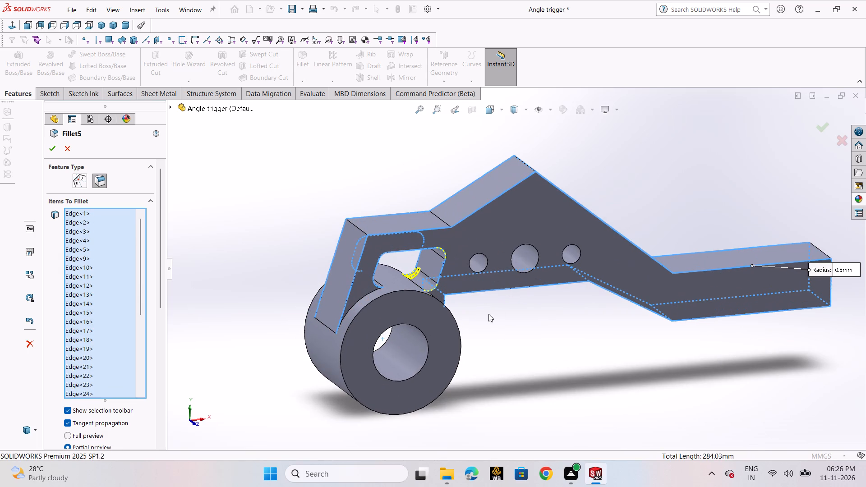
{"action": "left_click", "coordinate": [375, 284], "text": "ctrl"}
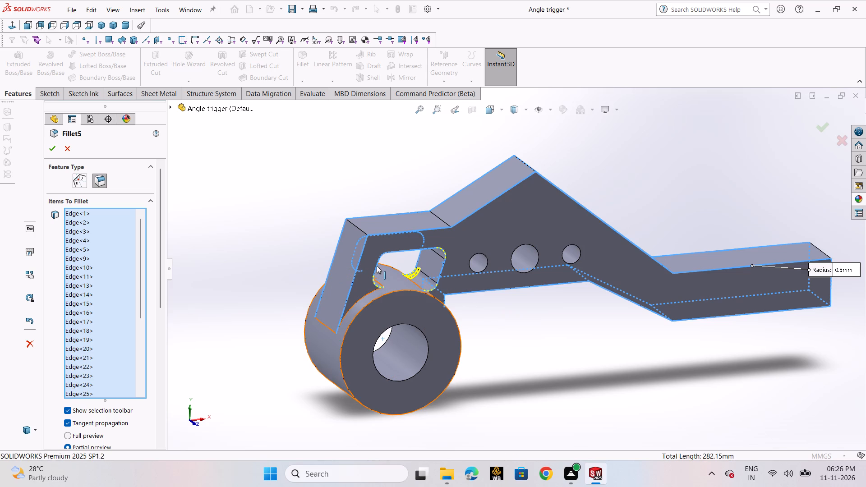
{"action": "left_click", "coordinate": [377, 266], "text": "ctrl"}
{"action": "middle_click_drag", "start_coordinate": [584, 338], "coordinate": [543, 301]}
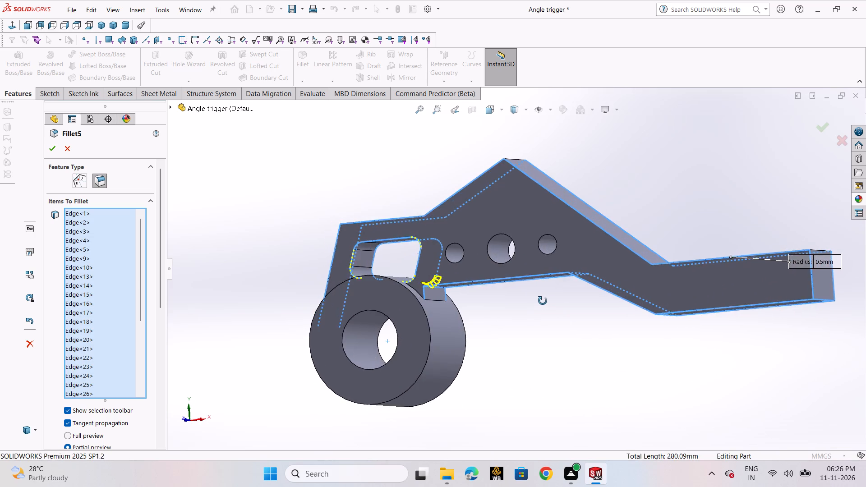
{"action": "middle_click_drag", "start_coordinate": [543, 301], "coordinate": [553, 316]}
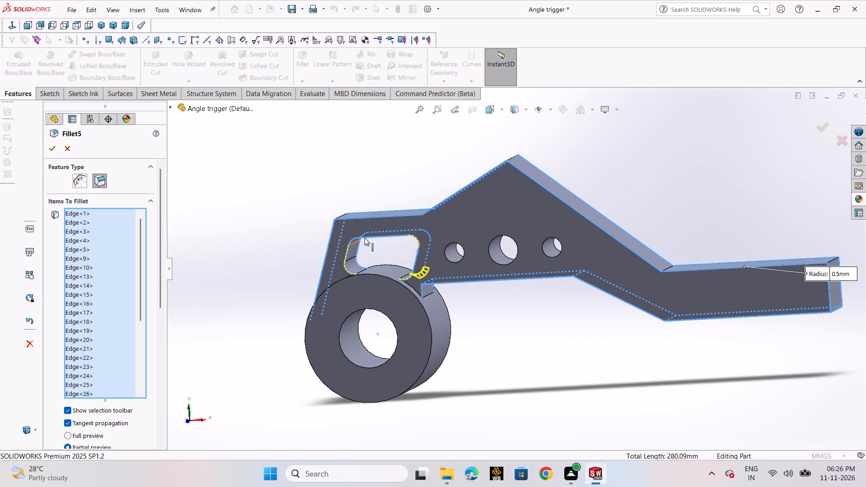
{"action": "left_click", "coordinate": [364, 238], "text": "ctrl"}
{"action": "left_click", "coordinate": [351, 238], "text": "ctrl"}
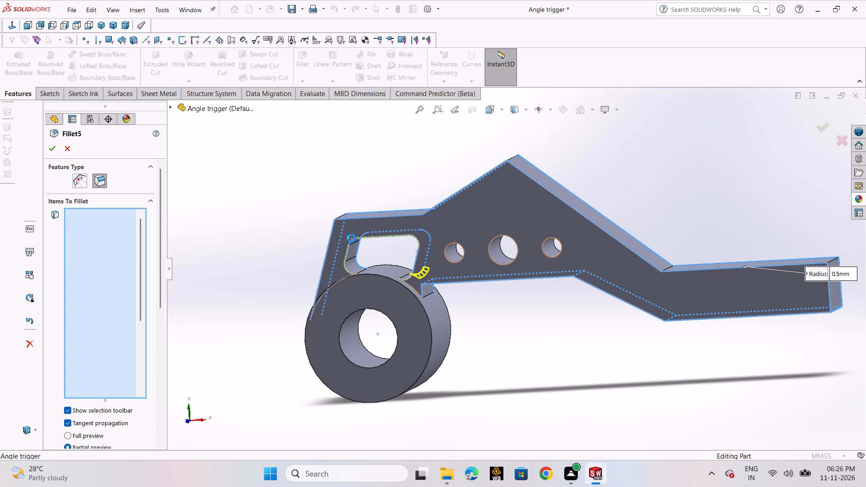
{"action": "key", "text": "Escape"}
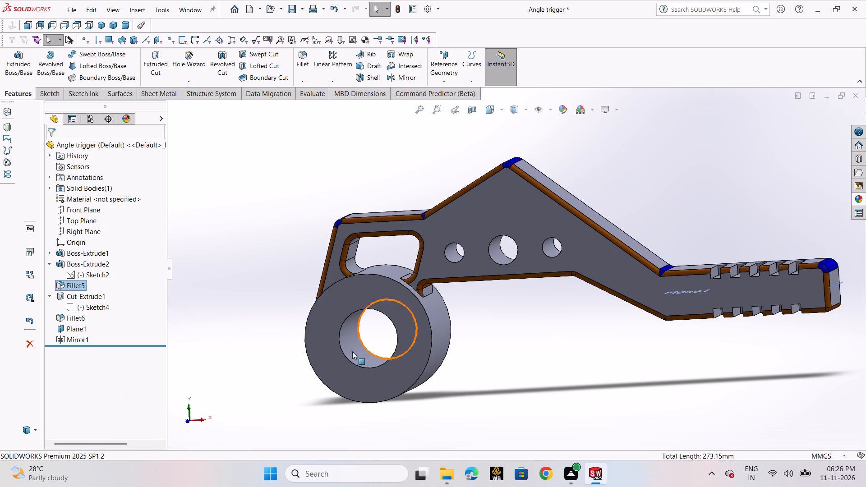
Examine the edge selections and tangent propagation of the arm's orange 0.5 mm fillet feature, leaving its definition as it is.
{"action": "left_click", "coordinate": [530, 346]}
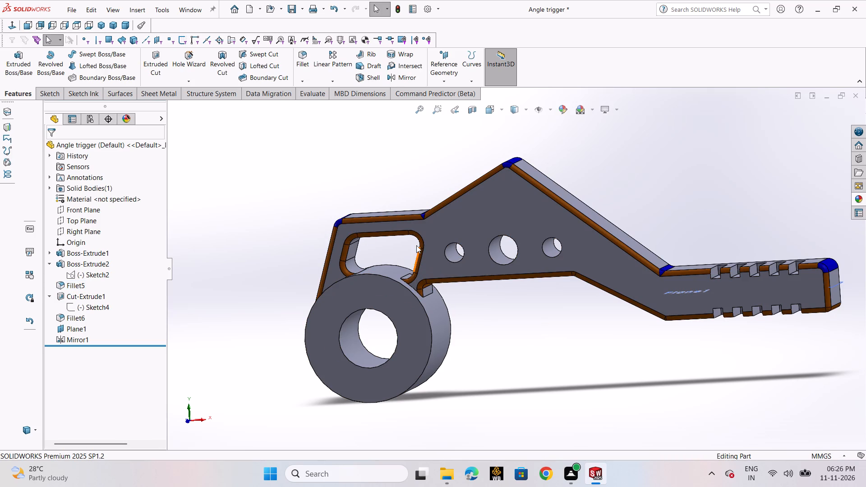
{"action": "left_click", "coordinate": [72, 318]}
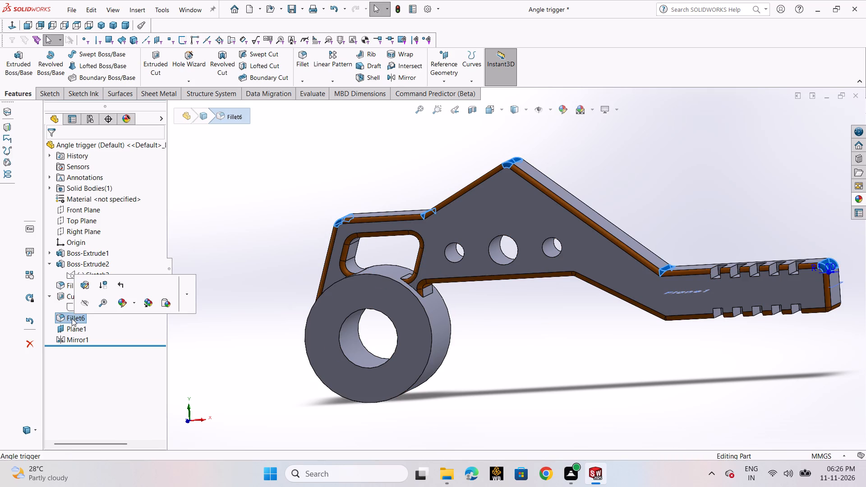
{"action": "left_click", "coordinate": [66, 287]}
{"action": "right_click", "coordinate": [66, 287]}
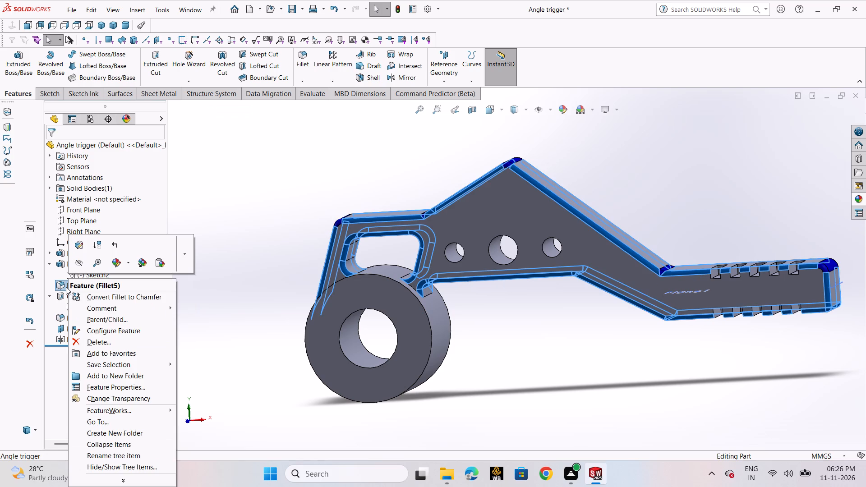
{"action": "left_click", "coordinate": [82, 253]}
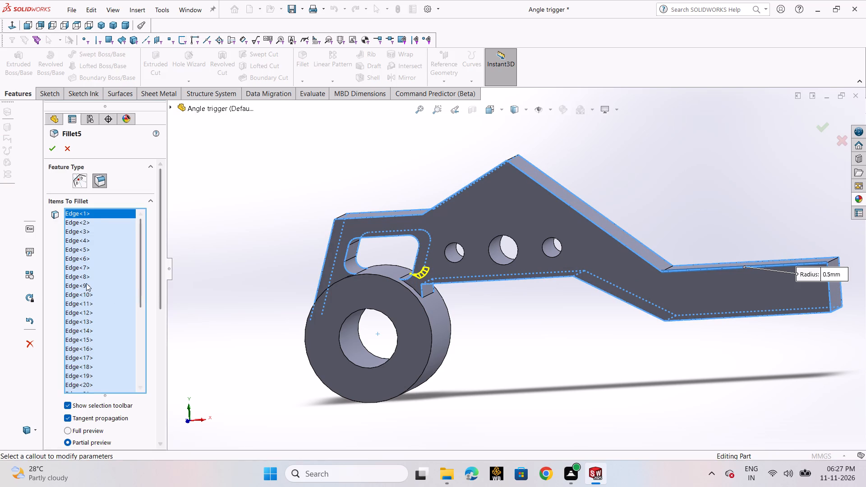
{"action": "left_click", "coordinate": [86, 283]}
{"action": "left_click", "coordinate": [85, 305]}
{"action": "left_click", "coordinate": [84, 327]}
{"action": "left_click", "coordinate": [84, 344]}
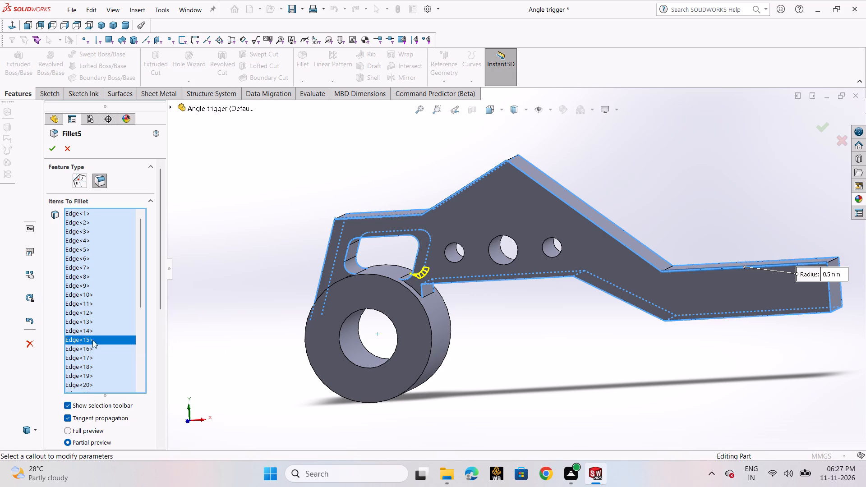
{"action": "left_click", "coordinate": [88, 349]}
{"action": "left_click", "coordinate": [85, 366]}
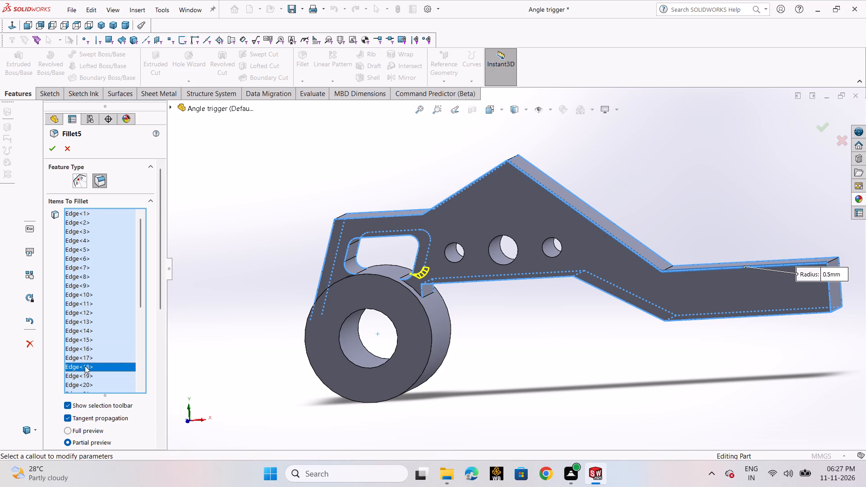
{"action": "left_click", "coordinate": [84, 381]}
{"action": "scroll", "coordinate": [133, 341], "scroll_direction": "down", "scroll_amount": 3}
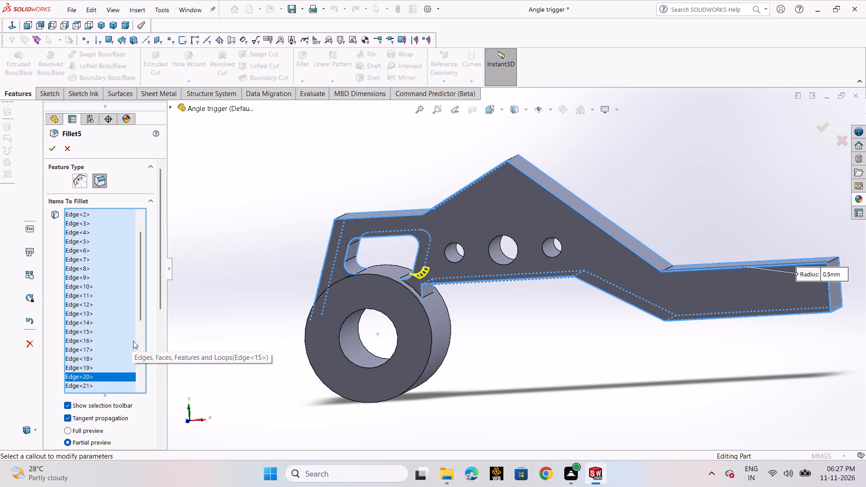
{"action": "scroll", "coordinate": [133, 341], "scroll_direction": "down", "scroll_amount": 5}
{"action": "scroll", "coordinate": [122, 349], "scroll_direction": "up", "scroll_amount": 18}
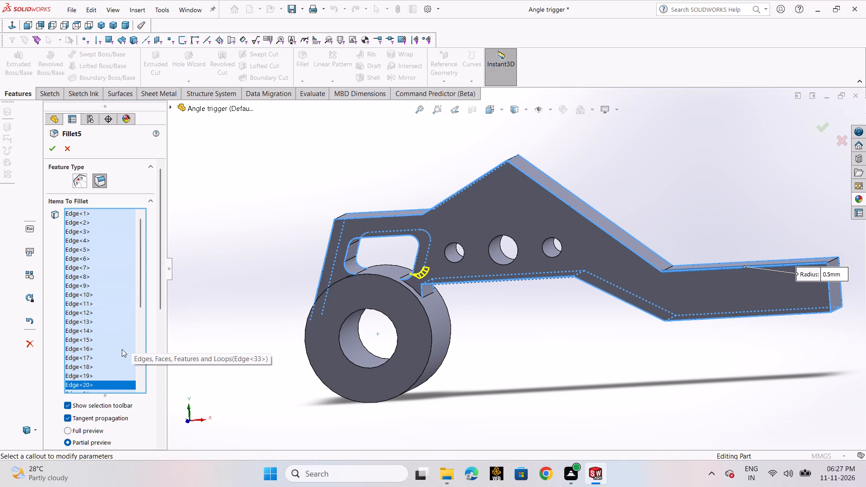
{"action": "scroll", "coordinate": [122, 349], "scroll_direction": "up", "scroll_amount": 1}
{"action": "left_click", "coordinate": [81, 229]}
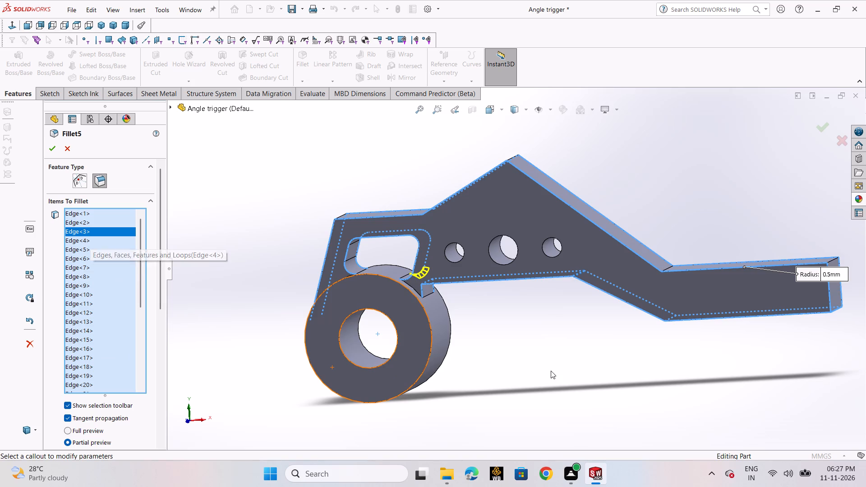
{"action": "middle_click_drag", "start_coordinate": [551, 371], "coordinate": [589, 415]}
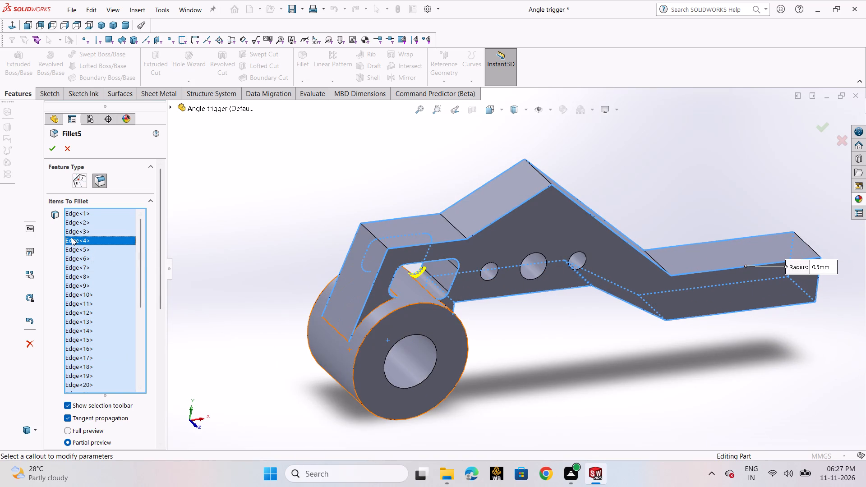
{"action": "left_click", "coordinate": [72, 238]}
{"action": "left_click", "coordinate": [74, 252]}
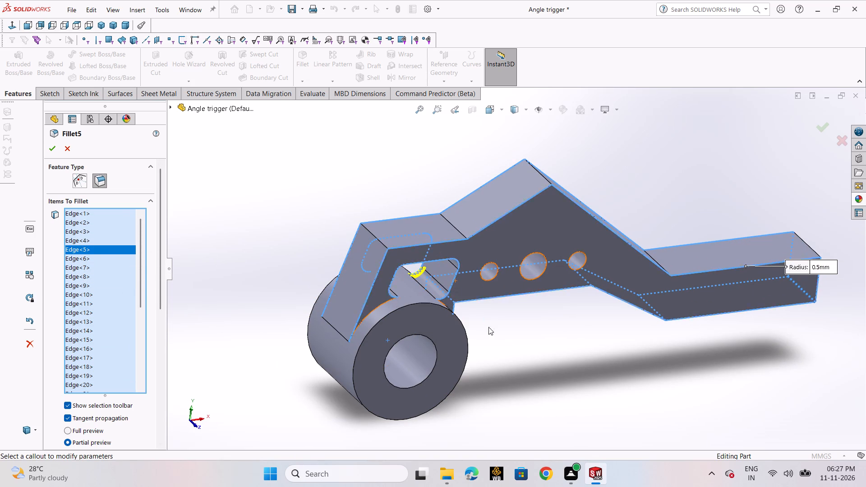
{"action": "scroll", "coordinate": [536, 356], "scroll_direction": "down", "scroll_amount": 2}
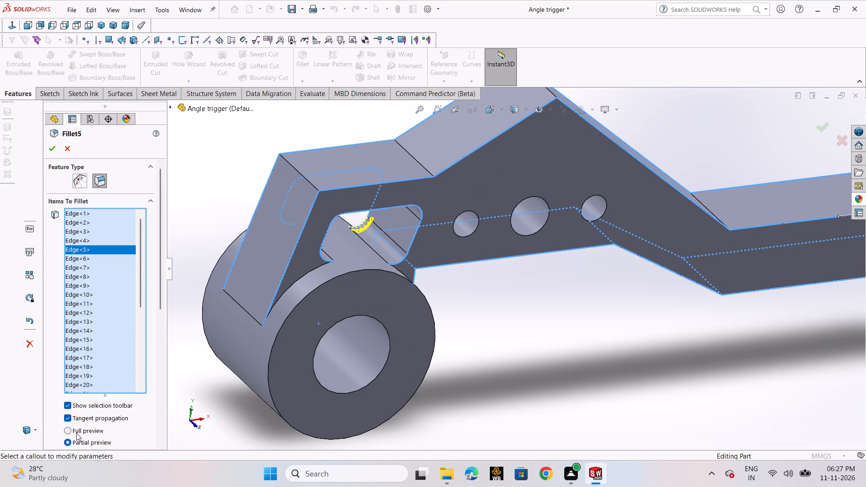
{"action": "left_click", "coordinate": [72, 419]}
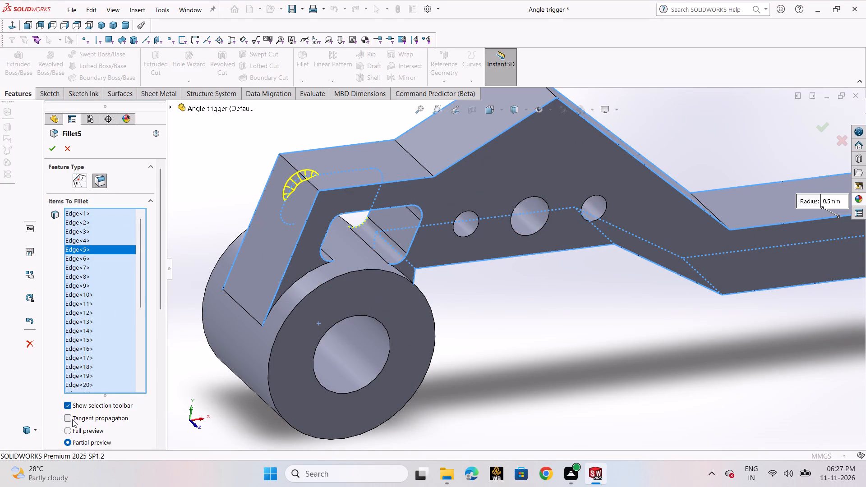
{"action": "left_click", "coordinate": [72, 416]}
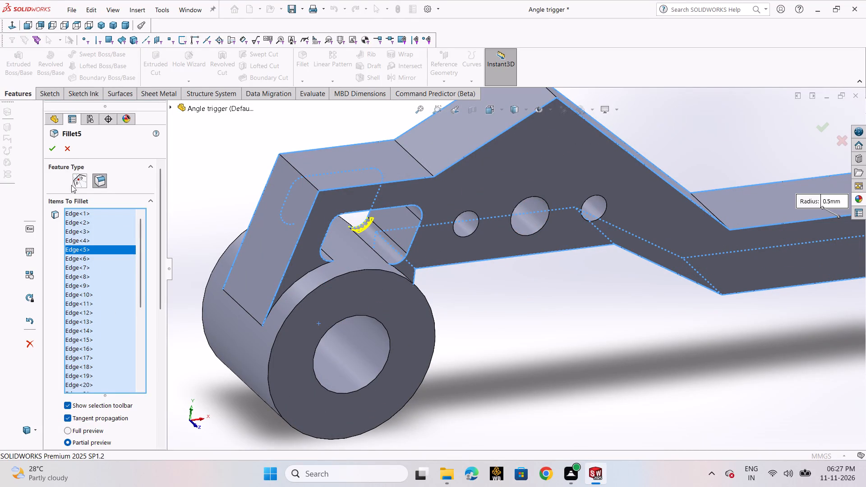
{"action": "left_click", "coordinate": [71, 149]}
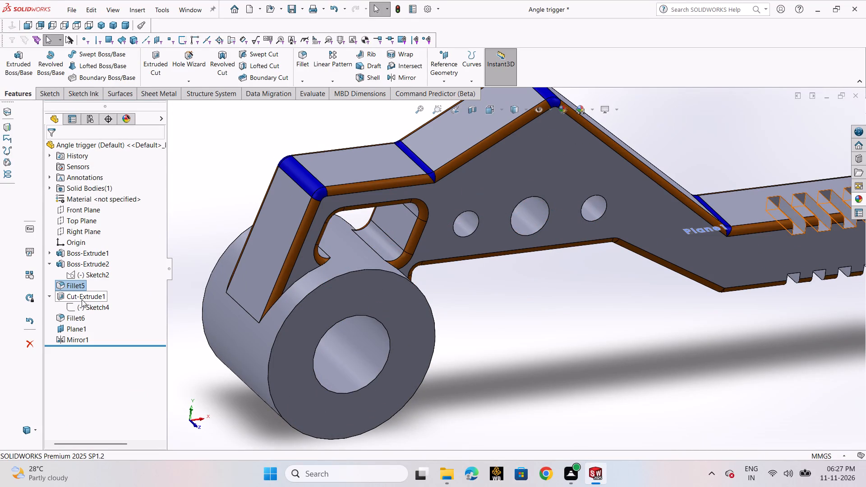
Delete the arm's orange edge fillet feature together with the grip-slot cut and mirror that depend on it.
{"action": "right_click", "coordinate": [72, 287]}
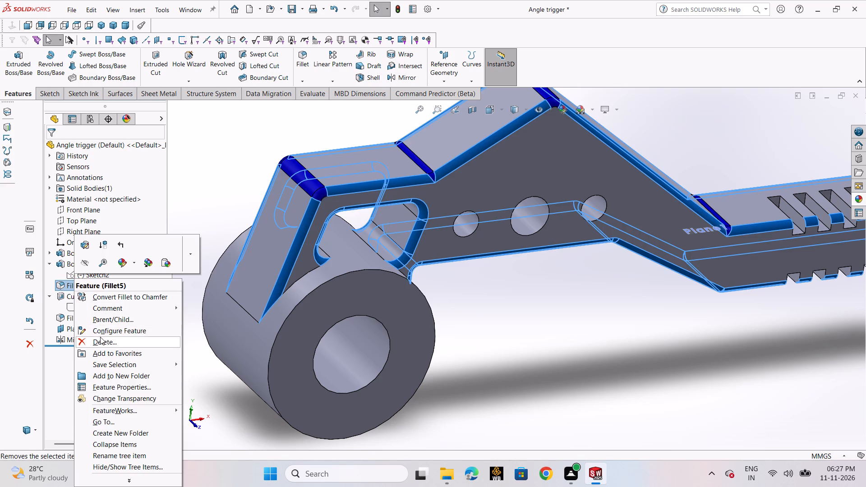
{"action": "left_click", "coordinate": [101, 338]}
{"action": "left_click", "coordinate": [504, 175]}
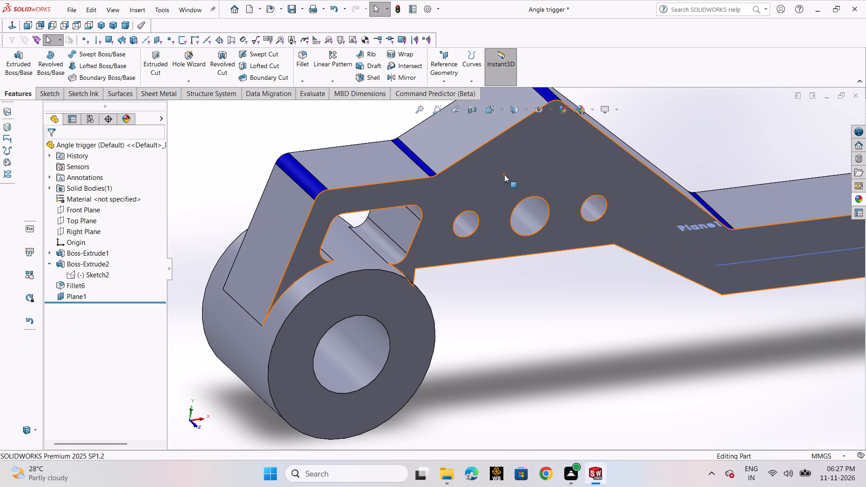
Start a new constant-size symmetric fillet with the upper edge of the grip's side face as its only selected item.
{"action": "scroll", "coordinate": [537, 220], "scroll_direction": "up", "scroll_amount": 2}
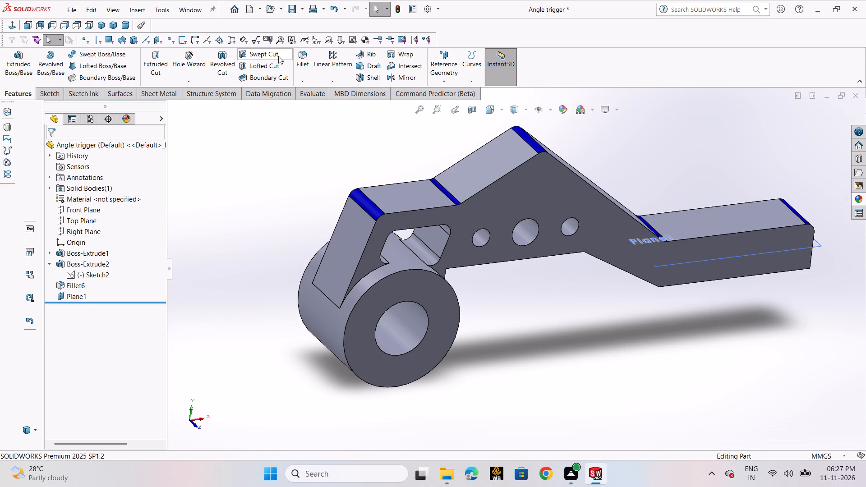
{"action": "left_click", "coordinate": [298, 62]}
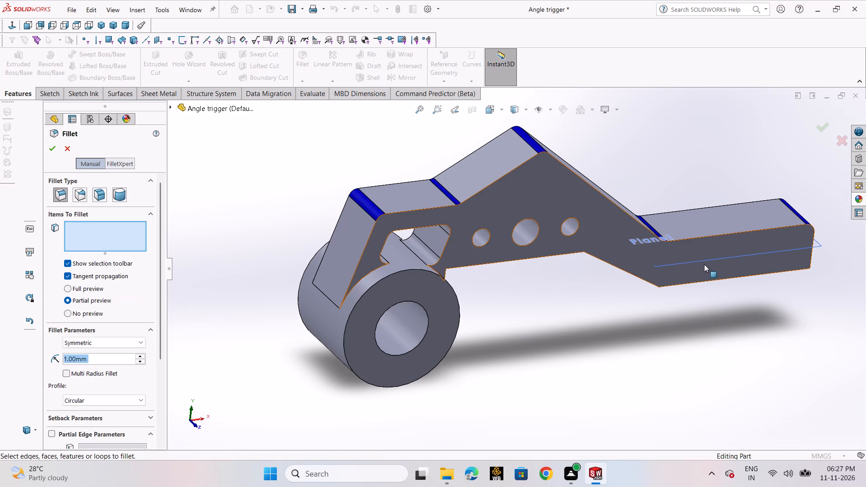
{"action": "left_click", "coordinate": [730, 235]}
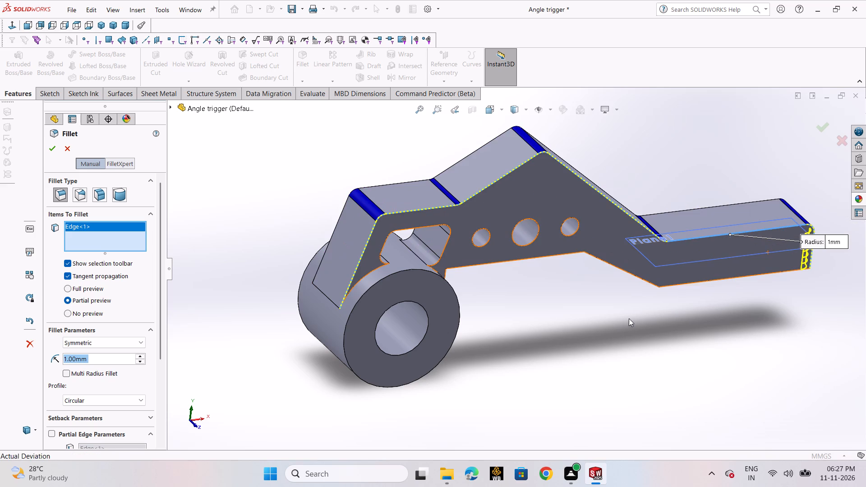
{"action": "left_click", "coordinate": [474, 263]}
{"action": "left_click", "coordinate": [508, 298]}
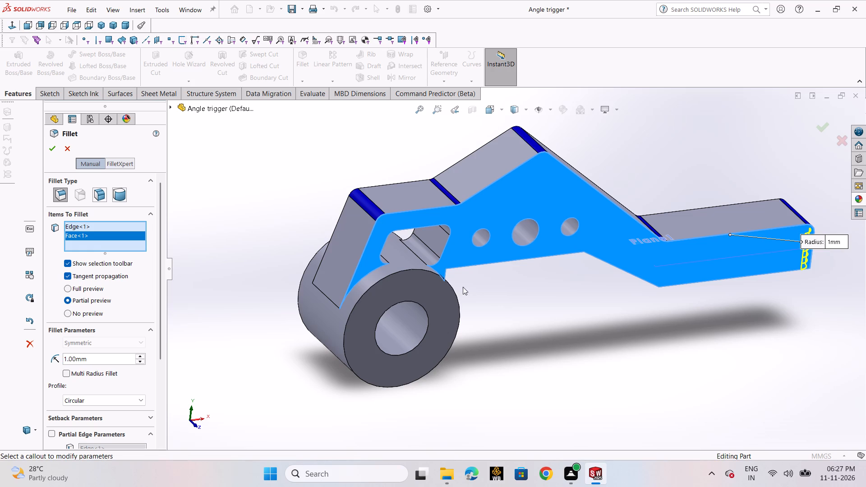
{"action": "left_click", "coordinate": [112, 234]}
{"action": "right_click", "coordinate": [112, 234]}
{"action": "left_click", "coordinate": [125, 247]}
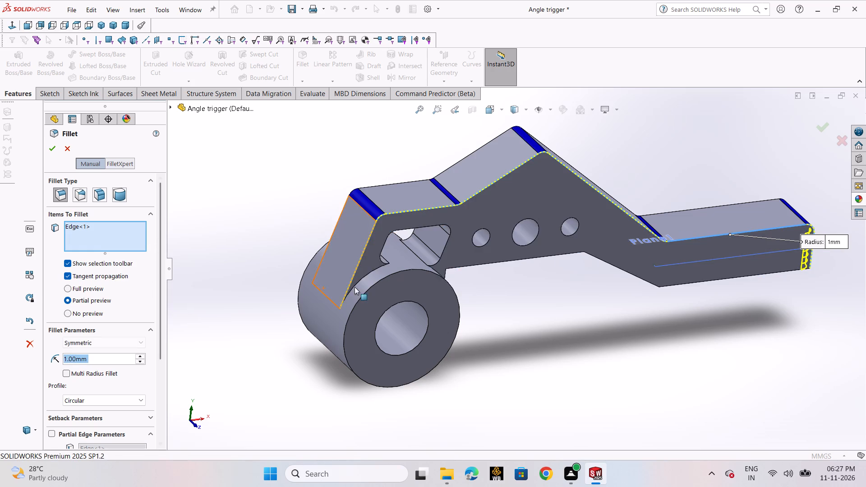
Add the arm's straight underside, short step edge, sloped end edge, upper edge and first two bend arcs to the fillet selection.
{"action": "scroll", "coordinate": [472, 246], "scroll_direction": "down", "scroll_amount": 2}
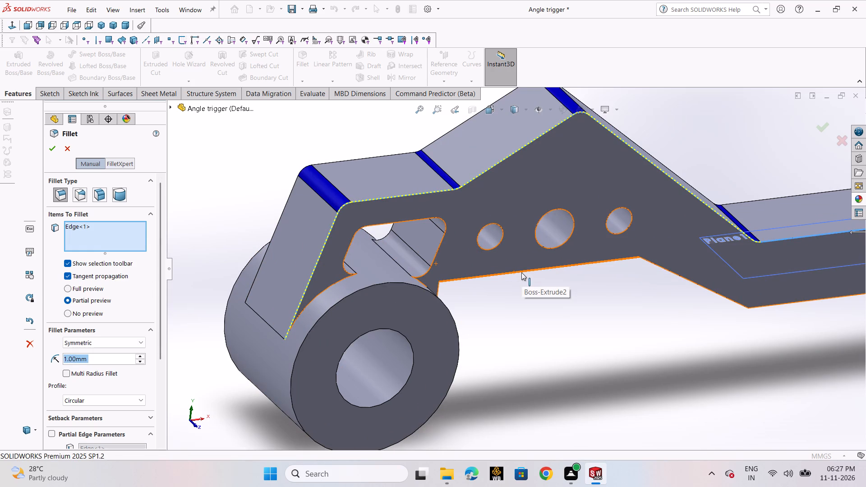
{"action": "left_click", "coordinate": [521, 272]}
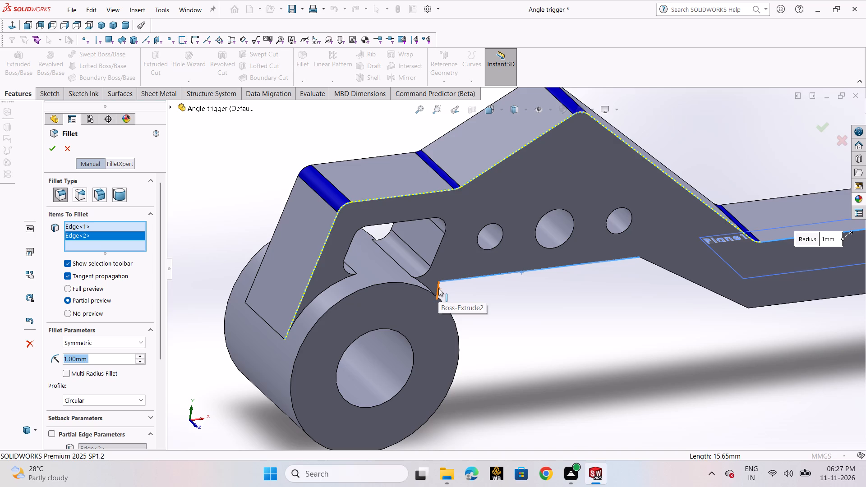
{"action": "left_click", "coordinate": [438, 288]}
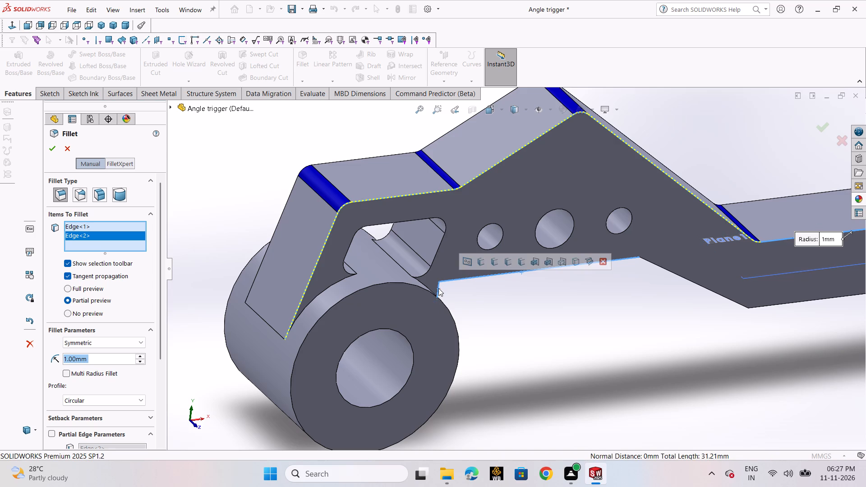
{"action": "left_click", "coordinate": [316, 266]}
{"action": "left_click", "coordinate": [383, 198]}
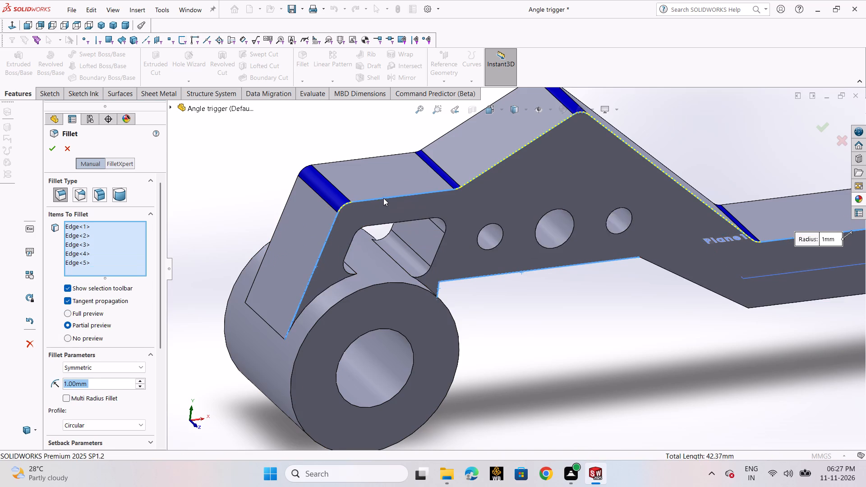
{"action": "scroll", "coordinate": [331, 208], "scroll_direction": "down", "scroll_amount": 3}
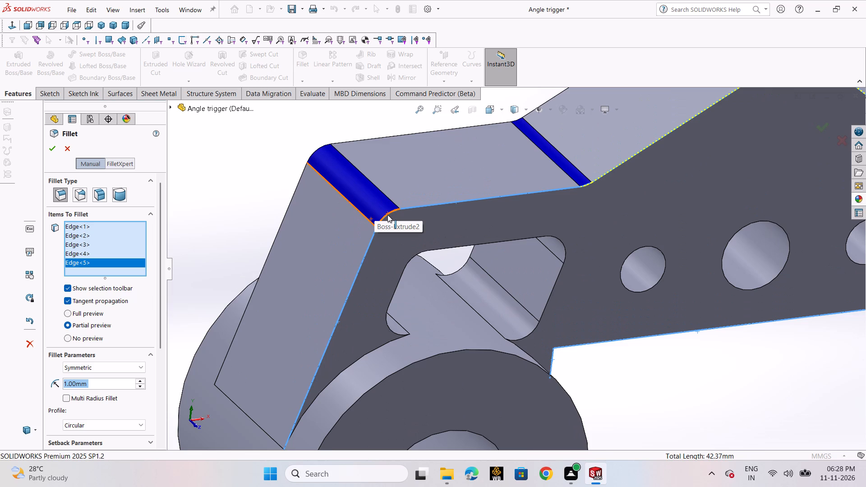
{"action": "left_click", "coordinate": [387, 215]}
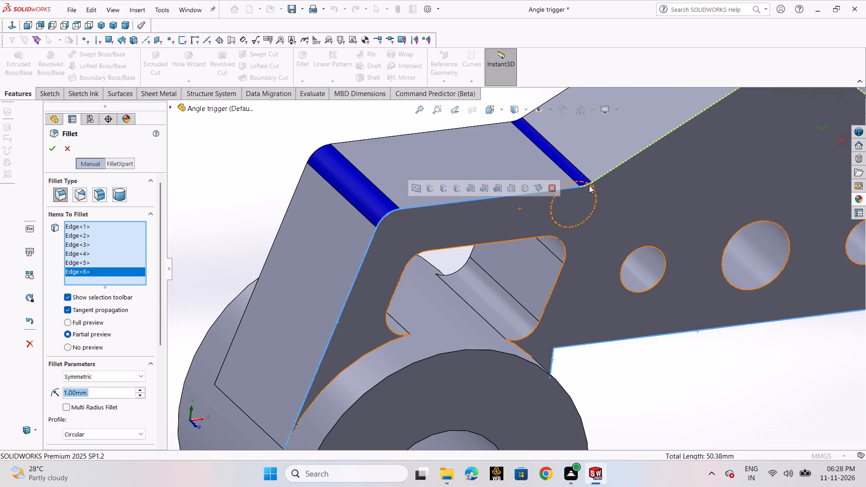
{"action": "left_click", "coordinate": [588, 185]}
Add the same side's rising edge, descending edge and the bend arc at the grip to the fillet selection, excluding the side face.
{"action": "scroll", "coordinate": [605, 174], "scroll_direction": "up", "scroll_amount": 2}
{"action": "left_click", "coordinate": [620, 177]}
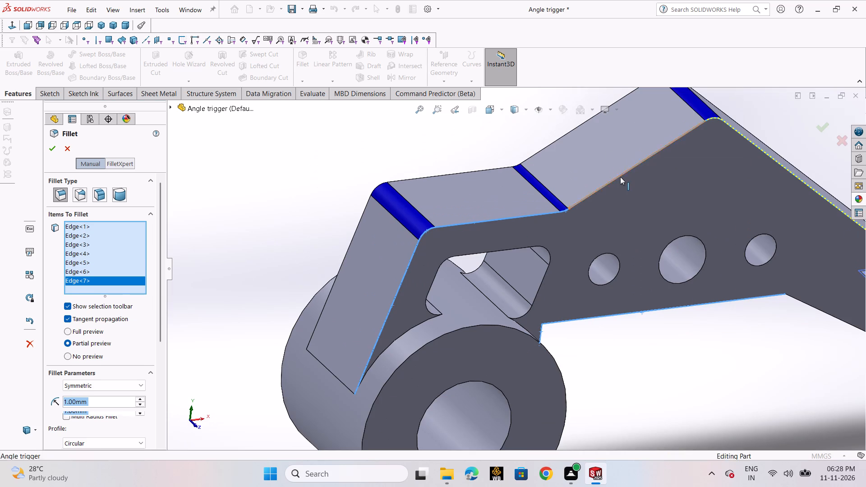
{"action": "scroll", "coordinate": [674, 188], "scroll_direction": "up", "scroll_amount": 2}
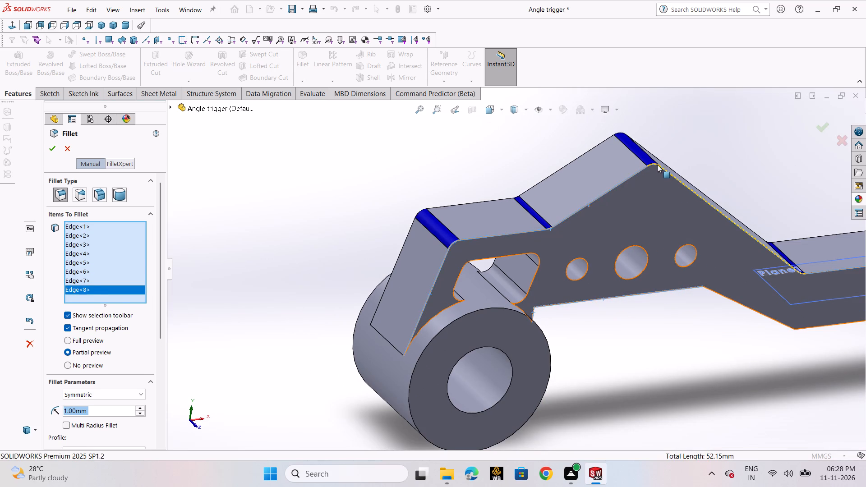
{"action": "left_click", "coordinate": [657, 165]}
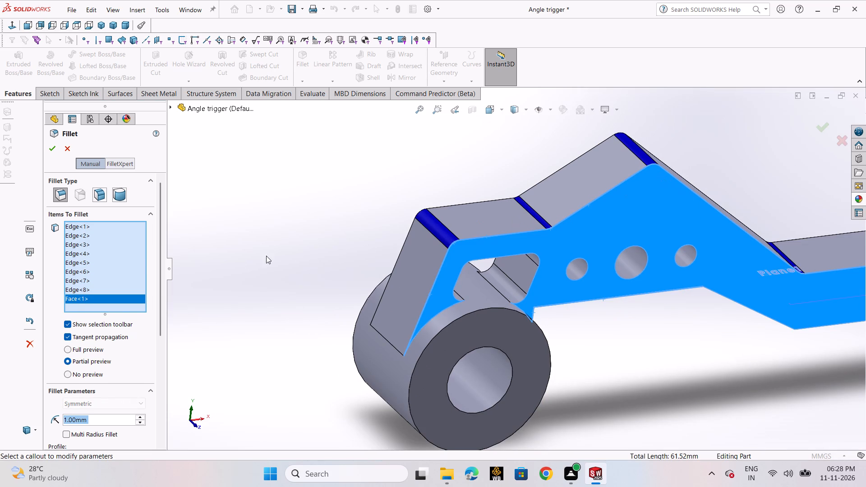
{"action": "right_click", "coordinate": [70, 299]}
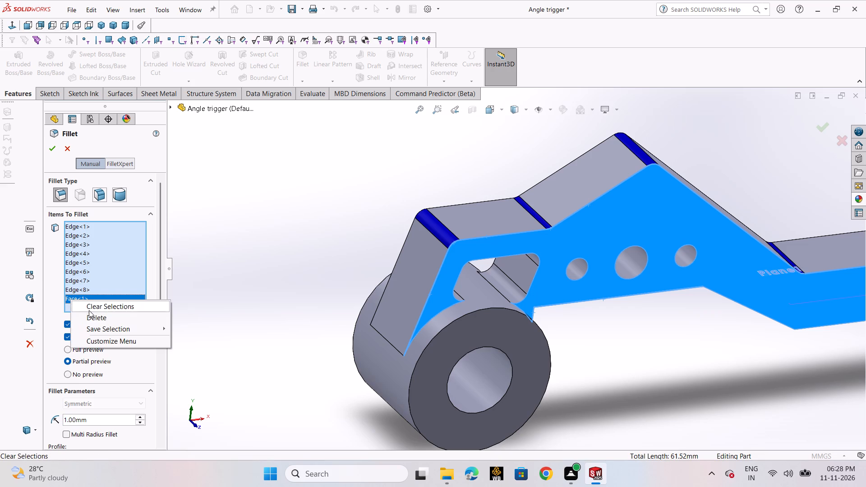
{"action": "left_click", "coordinate": [96, 314]}
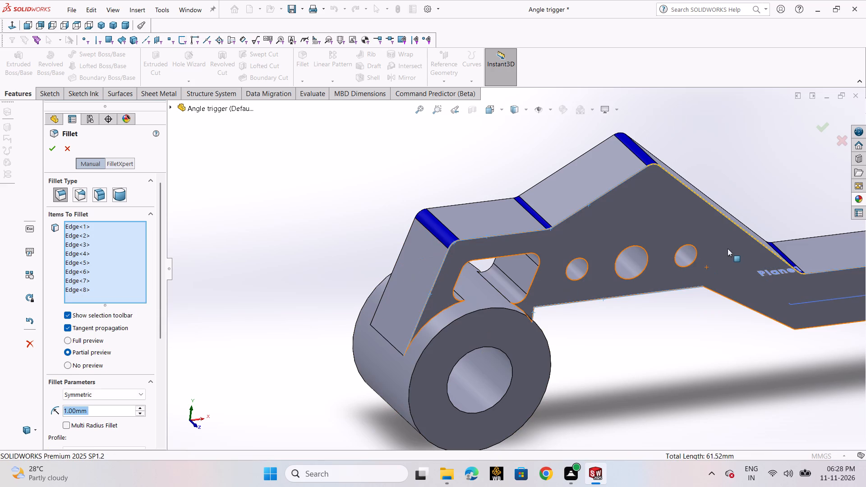
{"action": "left_click", "coordinate": [734, 223]}
{"action": "scroll", "coordinate": [780, 266], "scroll_direction": "up", "scroll_amount": 3}
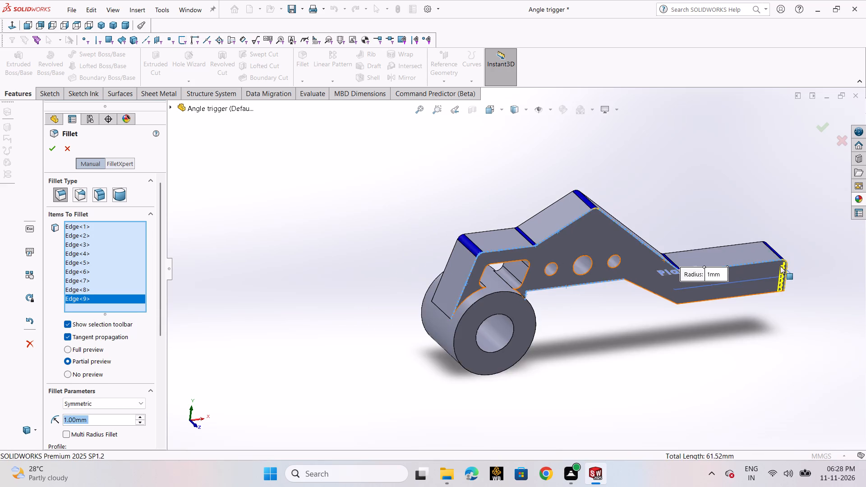
{"action": "scroll", "coordinate": [752, 270], "scroll_direction": "down", "scroll_amount": 4}
{"action": "scroll", "coordinate": [594, 264], "scroll_direction": "down", "scroll_amount": 4}
{"action": "scroll", "coordinate": [495, 289], "scroll_direction": "down", "scroll_amount": 1}
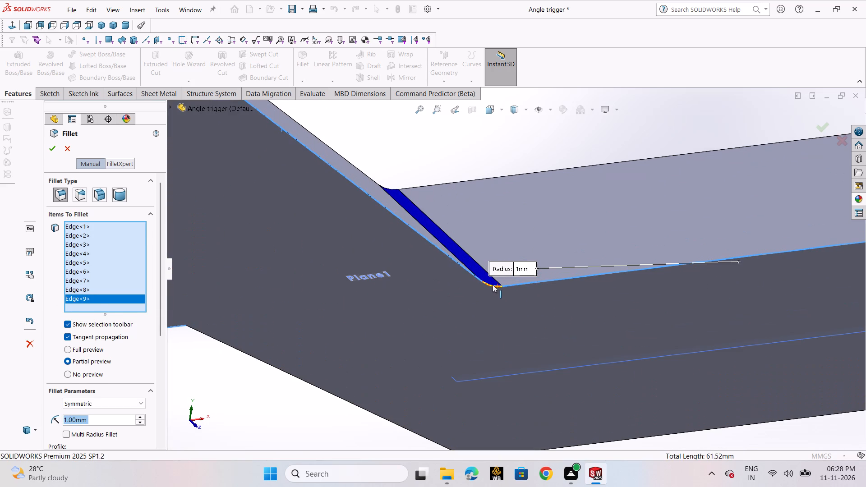
{"action": "left_click", "coordinate": [493, 285]}
{"action": "scroll", "coordinate": [536, 237], "scroll_direction": "up", "scroll_amount": 11}
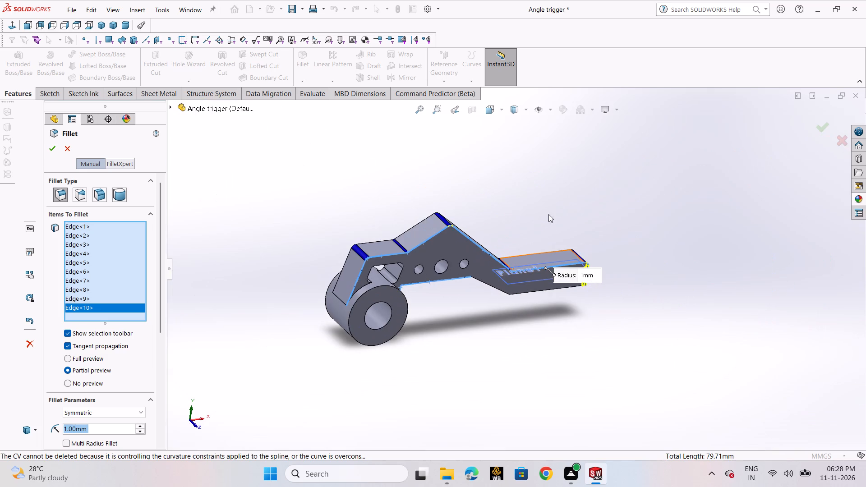
Add the opposite side's sloped end edge, first bend arc, short upper edge, second bend arc and rising edge to the fillet selection.
{"action": "scroll", "coordinate": [553, 202], "scroll_direction": "down", "scroll_amount": 3}
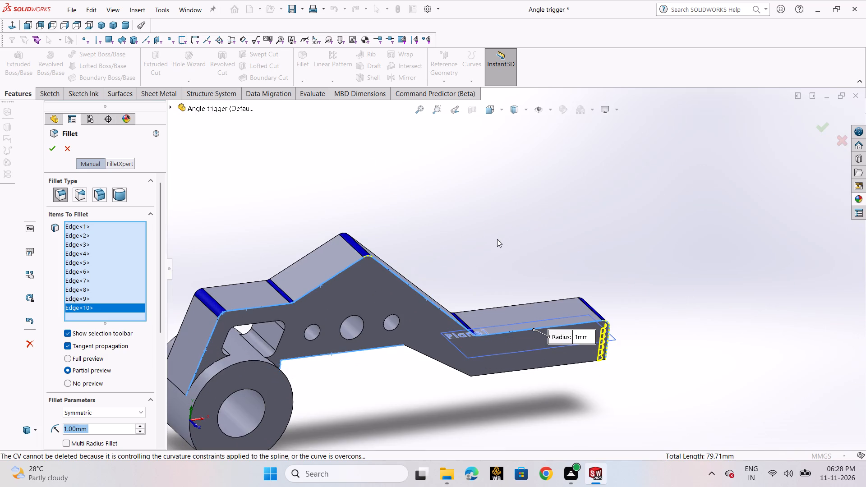
{"action": "middle_click_drag", "start_coordinate": [497, 239], "coordinate": [584, 334]}
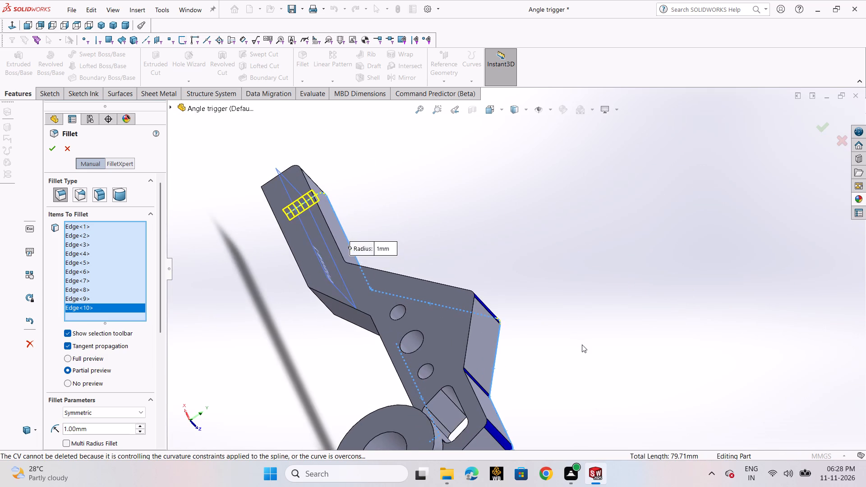
{"action": "scroll", "coordinate": [582, 345], "scroll_direction": "up", "scroll_amount": 2}
{"action": "scroll", "coordinate": [504, 372], "scroll_direction": "down", "scroll_amount": 4}
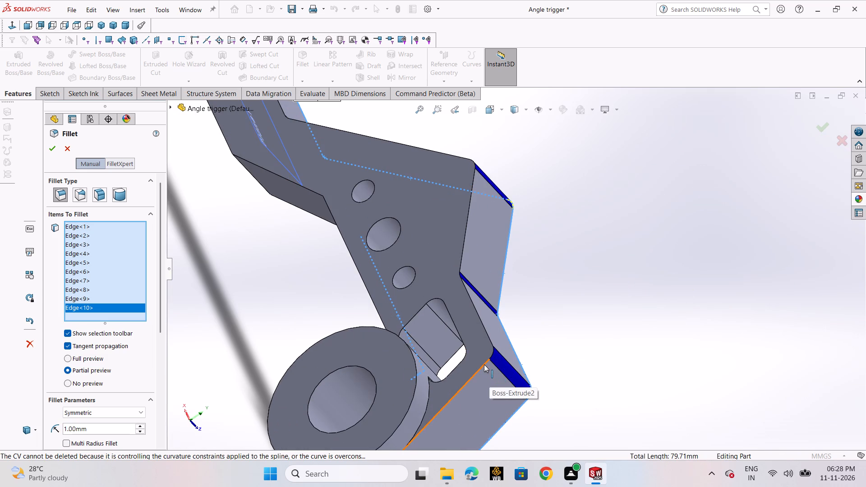
{"action": "left_click", "coordinate": [484, 364]}
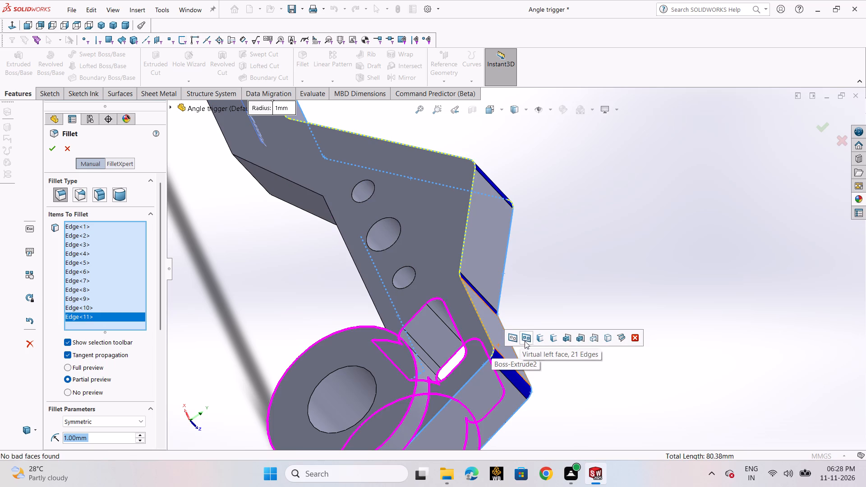
{"action": "left_click", "coordinate": [493, 349]}
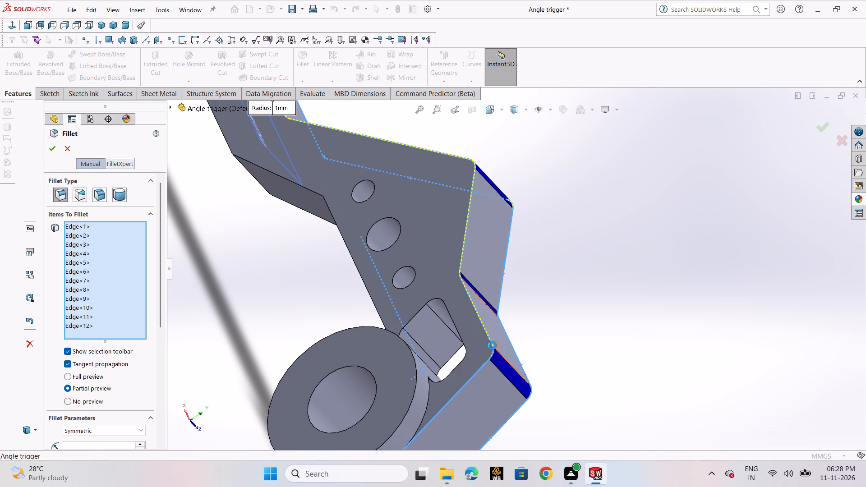
{"action": "left_click", "coordinate": [490, 339]}
{"action": "scroll", "coordinate": [477, 292], "scroll_direction": "down", "scroll_amount": 3}
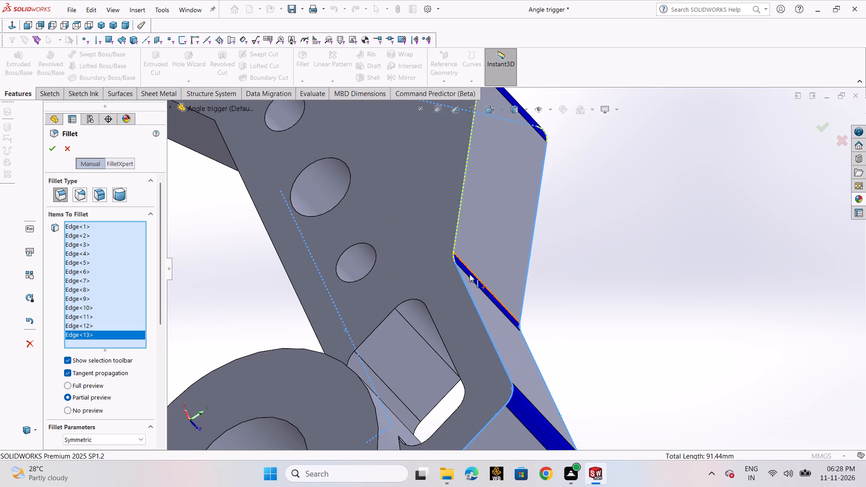
{"action": "left_click", "coordinate": [452, 258]}
{"action": "left_click", "coordinate": [456, 239]}
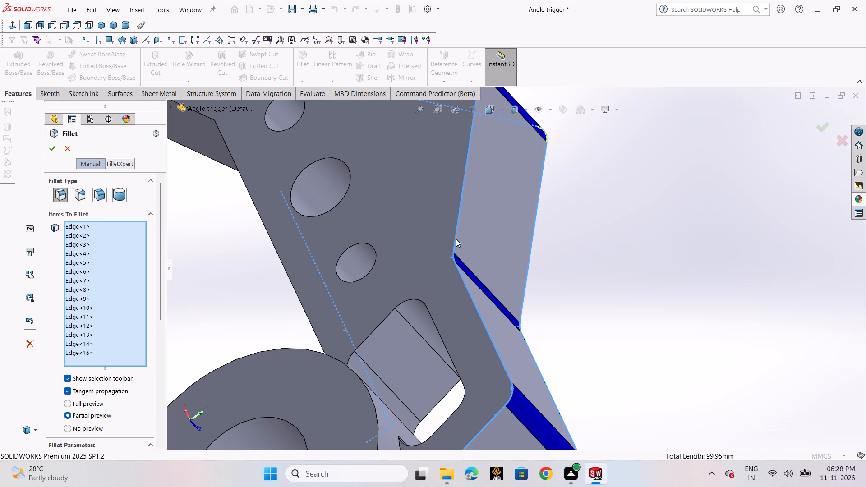
Add the opposite side's long descending edge and the bend arc at the arm's peak to the fillet selection, excluding the side face.
{"action": "scroll", "coordinate": [456, 239], "scroll_direction": "up", "scroll_amount": 4}
{"action": "scroll", "coordinate": [465, 180], "scroll_direction": "up", "scroll_amount": 2}
{"action": "scroll", "coordinate": [465, 181], "scroll_direction": "down", "scroll_amount": 5}
{"action": "left_click", "coordinate": [522, 238]}
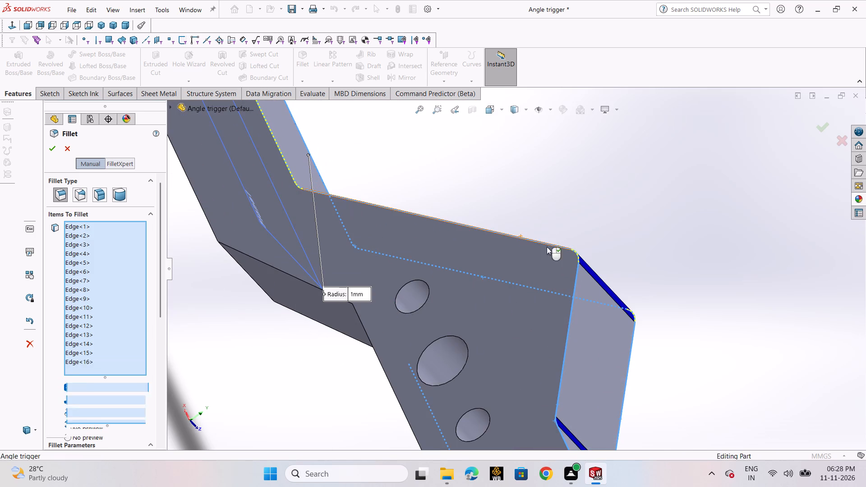
{"action": "left_click", "coordinate": [576, 252]}
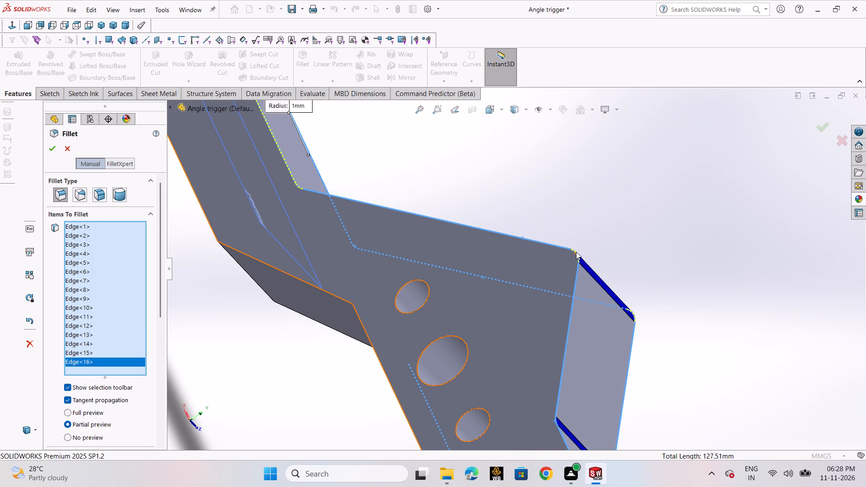
{"action": "left_click", "coordinate": [576, 254]}
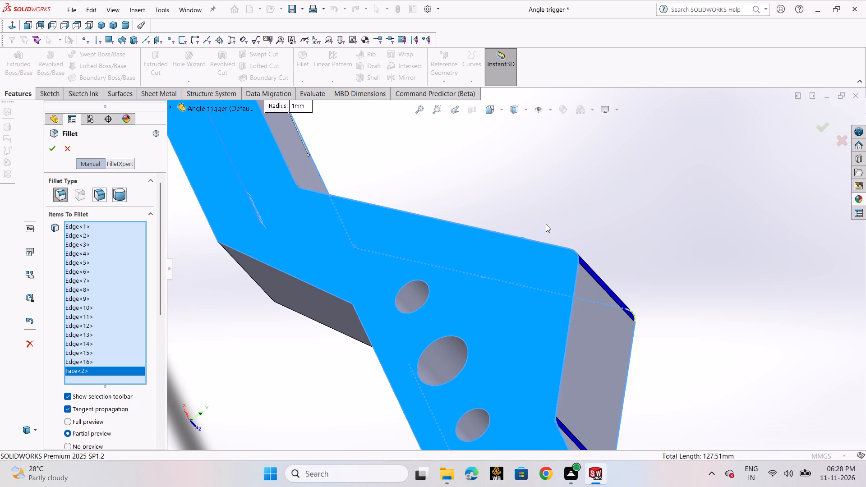
{"action": "scroll", "coordinate": [546, 224], "scroll_direction": "up", "scroll_amount": 2}
{"action": "right_click", "coordinate": [113, 368]}
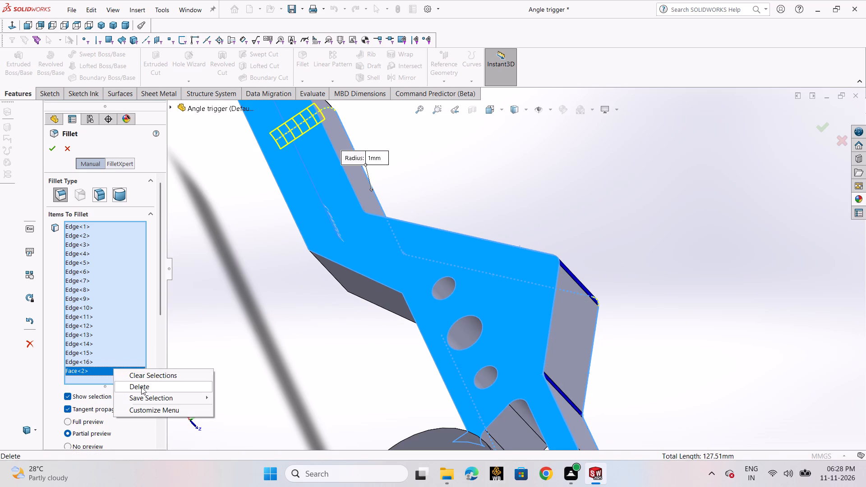
{"action": "left_click", "coordinate": [141, 387]}
{"action": "scroll", "coordinate": [507, 253], "scroll_direction": "down", "scroll_amount": 4}
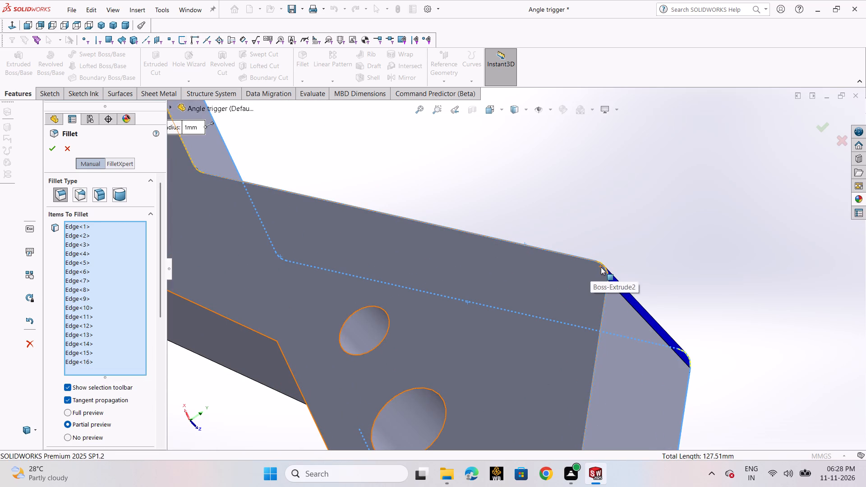
{"action": "left_click", "coordinate": [604, 266]}
Add the opposite side's bend arc at the base of the grip and the grip's upper edge to the fillet selection.
{"action": "scroll", "coordinate": [521, 235], "scroll_direction": "up", "scroll_amount": 3}
{"action": "scroll", "coordinate": [367, 215], "scroll_direction": "down", "scroll_amount": 4}
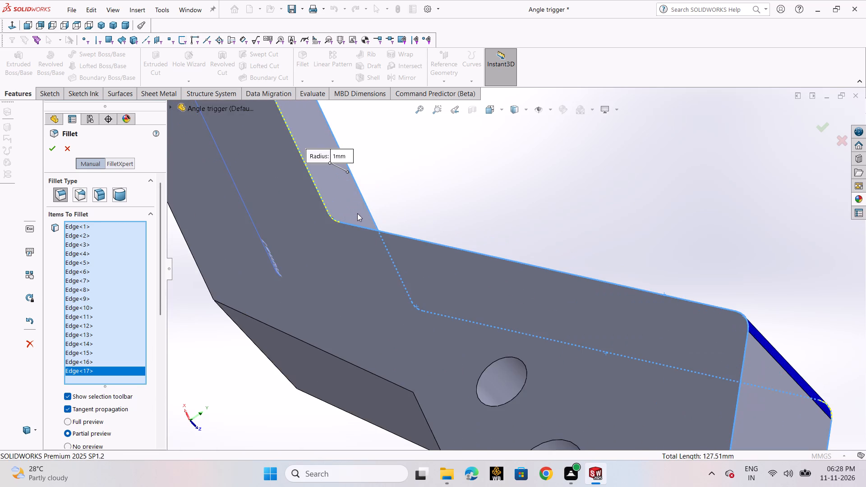
{"action": "scroll", "coordinate": [336, 224], "scroll_direction": "down", "scroll_amount": 3}
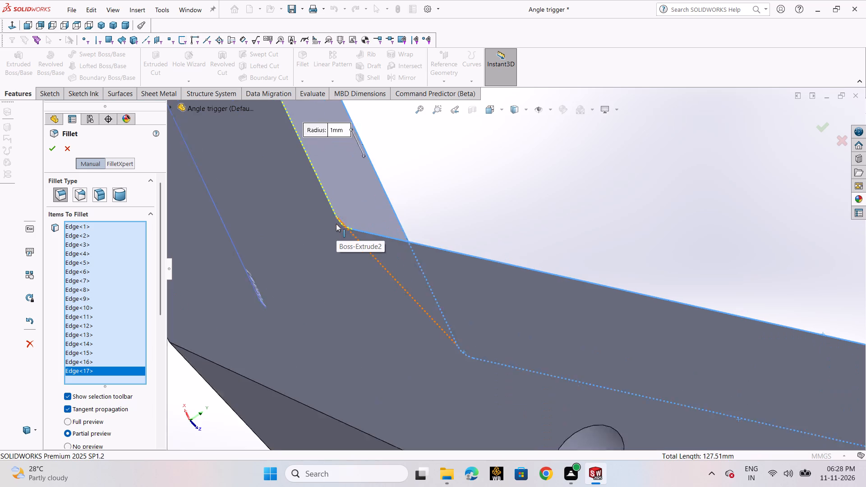
{"action": "scroll", "coordinate": [336, 224], "scroll_direction": "down", "scroll_amount": 3}
{"action": "left_click", "coordinate": [422, 244]}
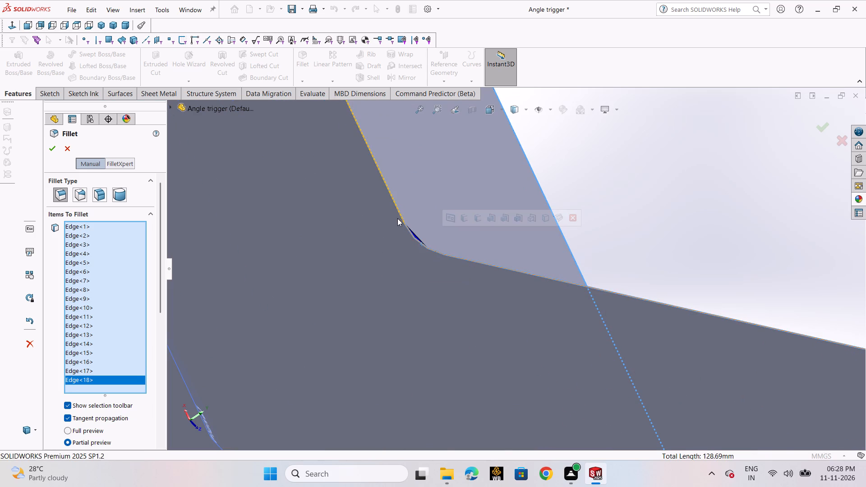
{"action": "left_click", "coordinate": [401, 213]}
{"action": "scroll", "coordinate": [415, 199], "scroll_direction": "up", "scroll_amount": 8}
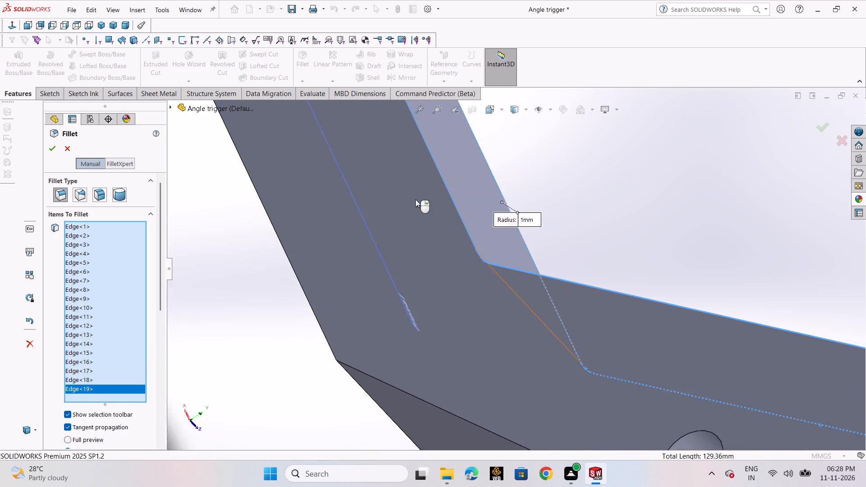
{"action": "scroll", "coordinate": [415, 199], "scroll_direction": "up", "scroll_amount": 5}
{"action": "scroll", "coordinate": [448, 170], "scroll_direction": "down", "scroll_amount": 3}
{"action": "scroll", "coordinate": [664, 232], "scroll_direction": "up", "scroll_amount": 2}
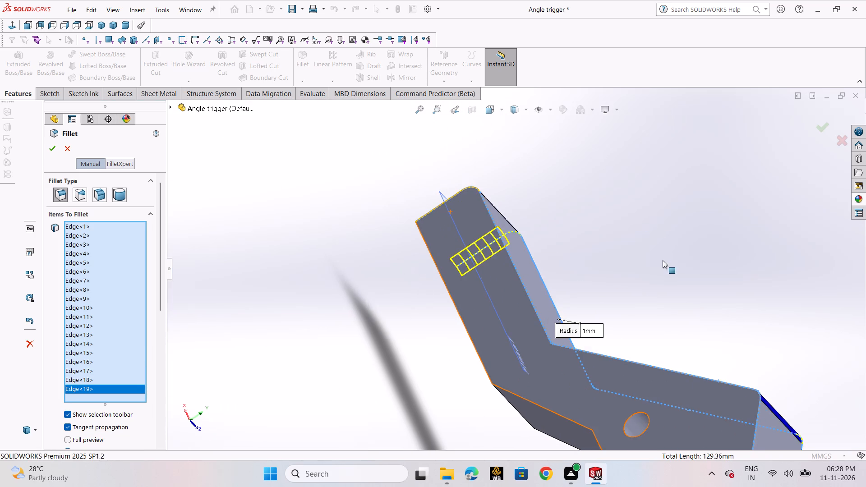
Create the symmetric fillet on all selected arm edges with a 1 mm radius.
{"action": "middle_click_drag", "start_coordinate": [661, 260], "coordinate": [600, 256]}
{"action": "scroll", "coordinate": [673, 275], "scroll_direction": "up", "scroll_amount": 4}
{"action": "scroll", "coordinate": [678, 285], "scroll_direction": "down", "scroll_amount": 6}
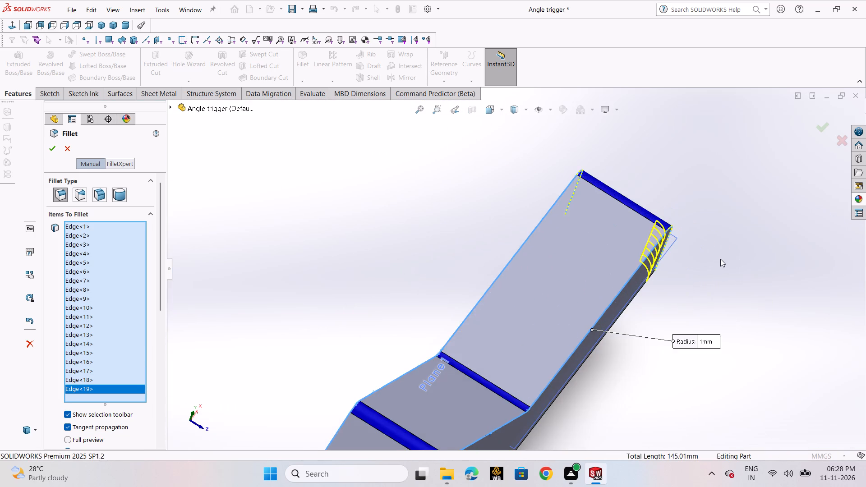
{"action": "middle_click_drag", "start_coordinate": [719, 259], "coordinate": [658, 239]}
{"action": "scroll", "coordinate": [654, 243], "scroll_direction": "up", "scroll_amount": 3}
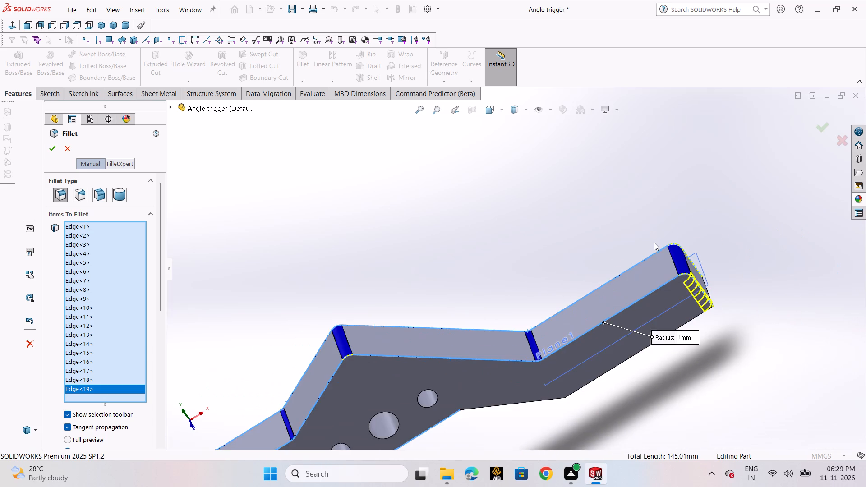
{"action": "scroll", "coordinate": [701, 284], "scroll_direction": "down", "scroll_amount": 3}
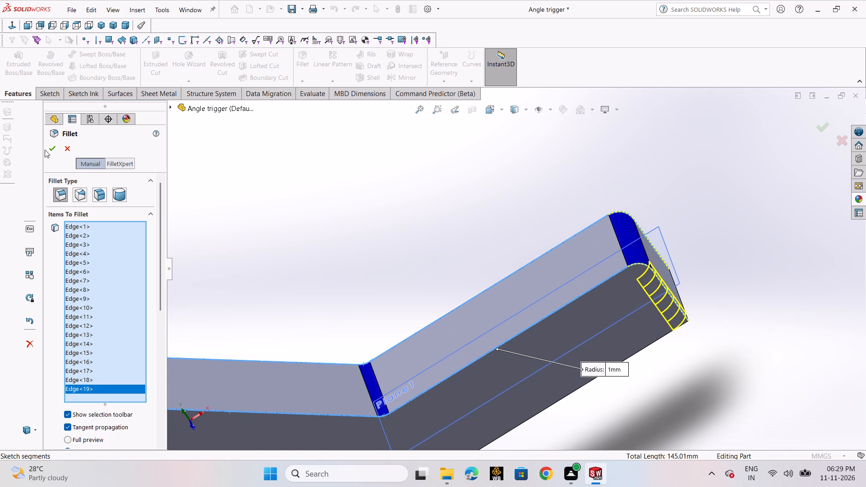
{"action": "left_click", "coordinate": [49, 150]}
{"action": "scroll", "coordinate": [469, 248], "scroll_direction": "up", "scroll_amount": 5}
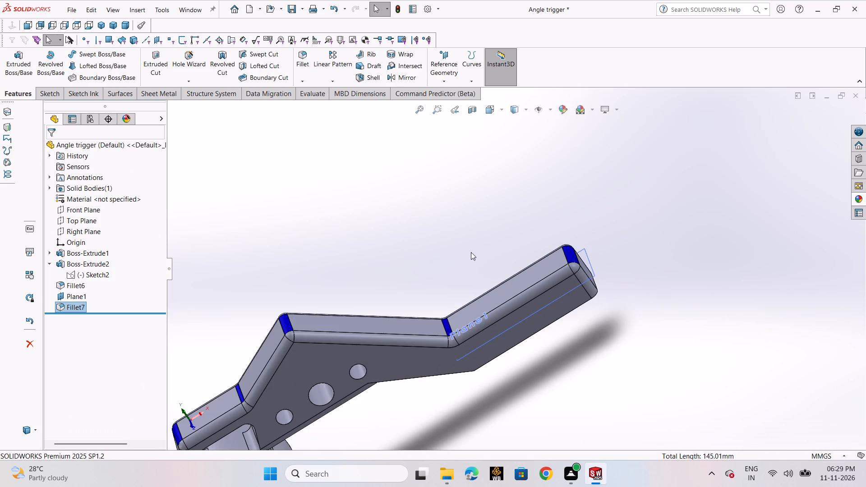
{"action": "scroll", "coordinate": [506, 334], "scroll_direction": "up", "scroll_amount": 2}
{"action": "scroll", "coordinate": [506, 334], "scroll_direction": "down", "scroll_amount": 1}
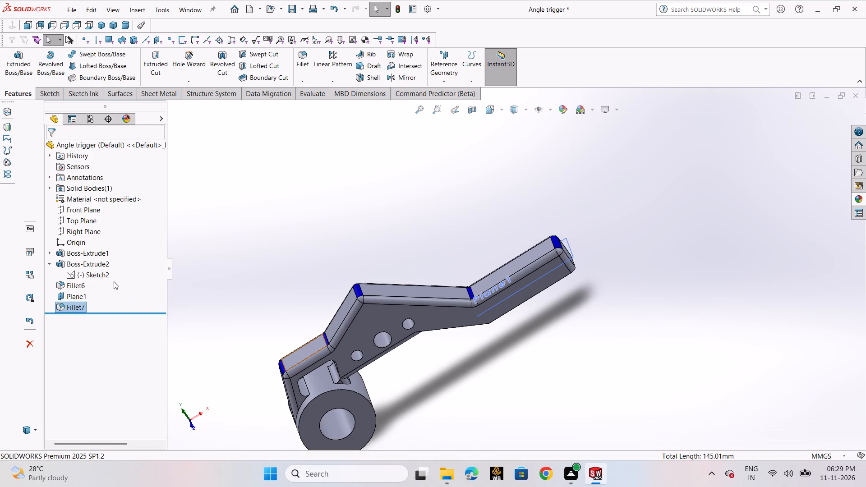
Apply an orange color appearance to the new arm edge fillet feature.
{"action": "left_click", "coordinate": [76, 306]}
{"action": "left_click", "coordinate": [121, 293]}
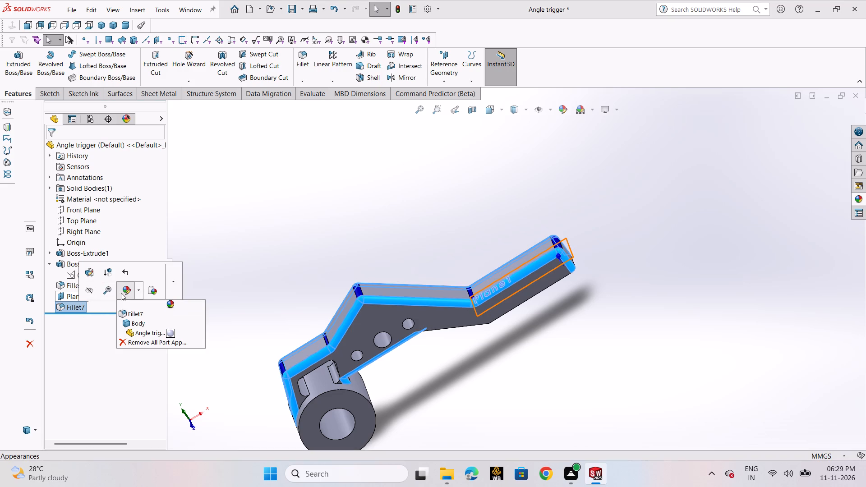
{"action": "left_click", "coordinate": [126, 313]}
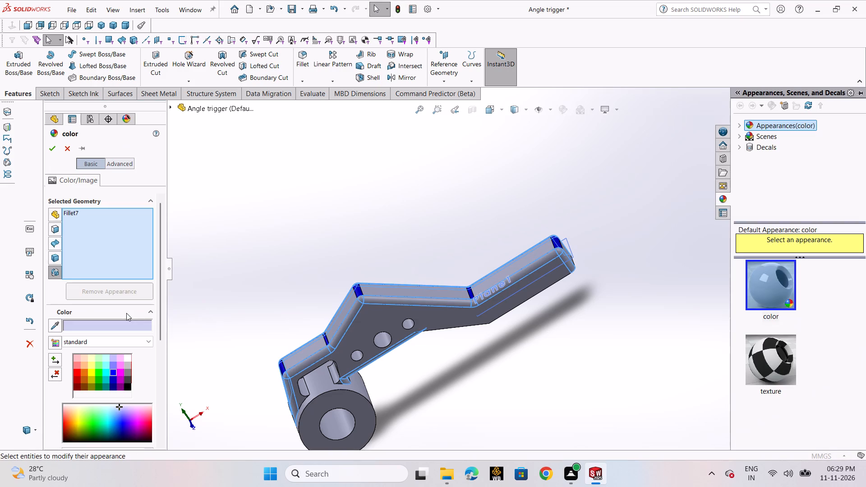
{"action": "left_click", "coordinate": [83, 372]}
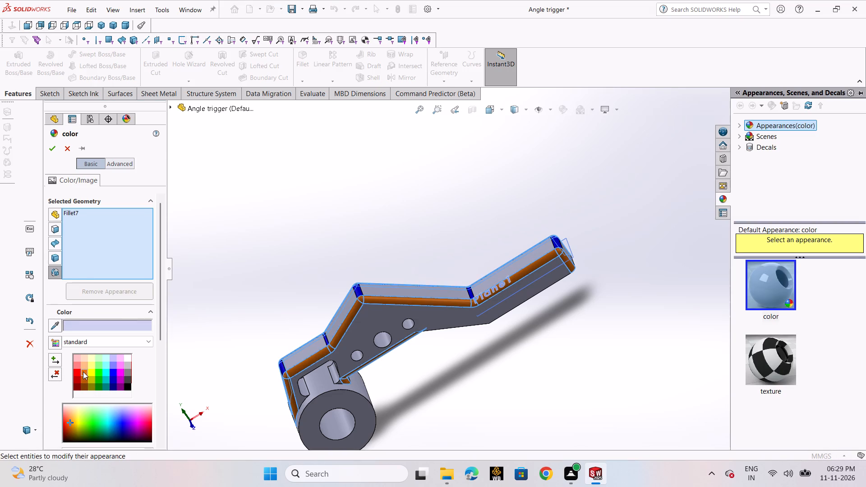
{"action": "left_click", "coordinate": [45, 145]}
{"action": "left_click", "coordinate": [50, 151]}
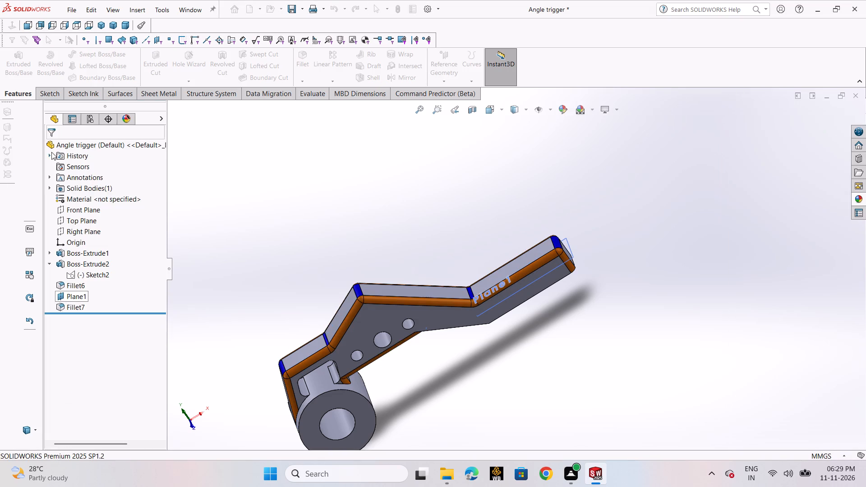
{"action": "scroll", "coordinate": [627, 368], "scroll_direction": "up", "scroll_amount": 2}
{"action": "middle_click_drag", "start_coordinate": [526, 331], "coordinate": [520, 186]}
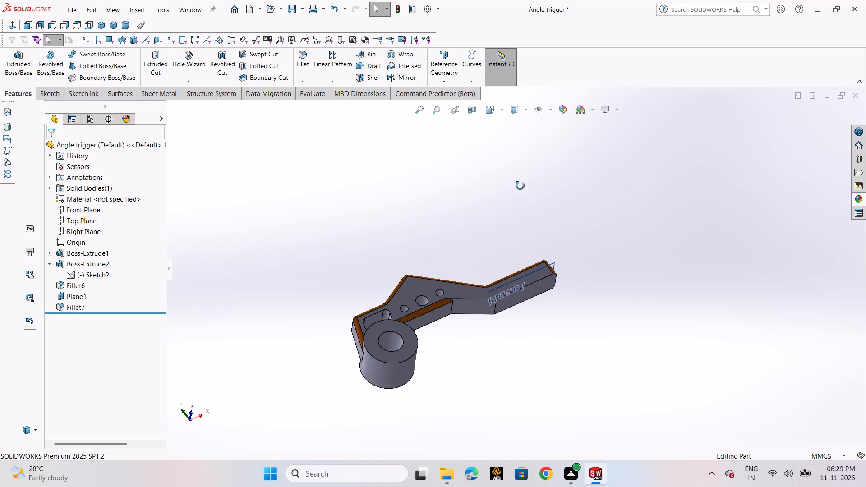
Add both sides' underside edges of the grip and its adjoining sloped section to the orange arm fillet, excluding the grip's underside face.
{"action": "middle_click_drag", "start_coordinate": [520, 186], "coordinate": [493, 211]}
{"action": "left_click", "coordinate": [83, 310]}
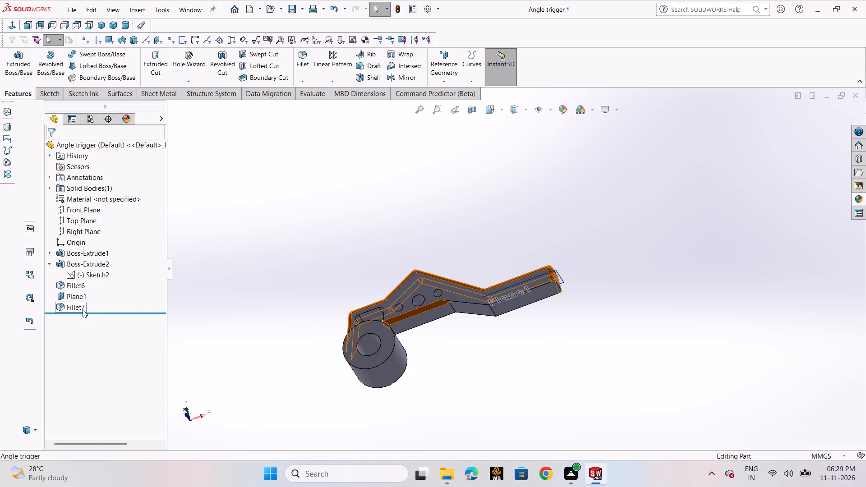
{"action": "left_click", "coordinate": [93, 280]}
{"action": "scroll", "coordinate": [494, 330], "scroll_direction": "down", "scroll_amount": 7}
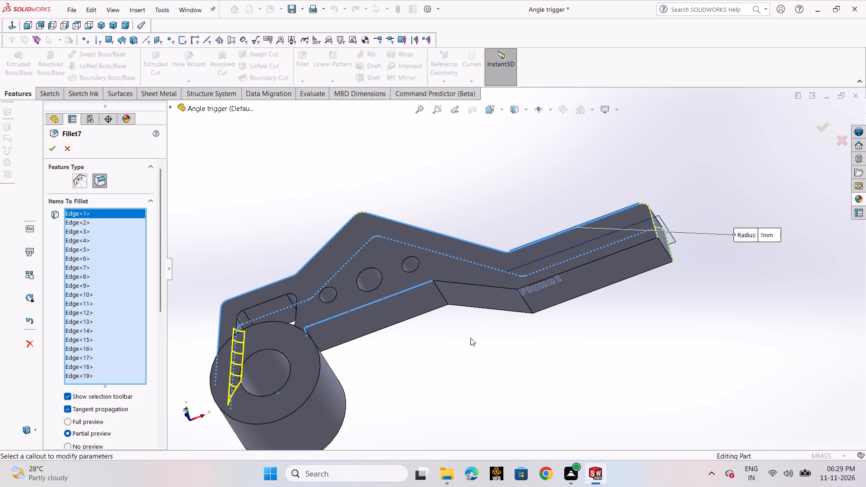
{"action": "middle_click_drag", "start_coordinate": [500, 353], "coordinate": [508, 357]}
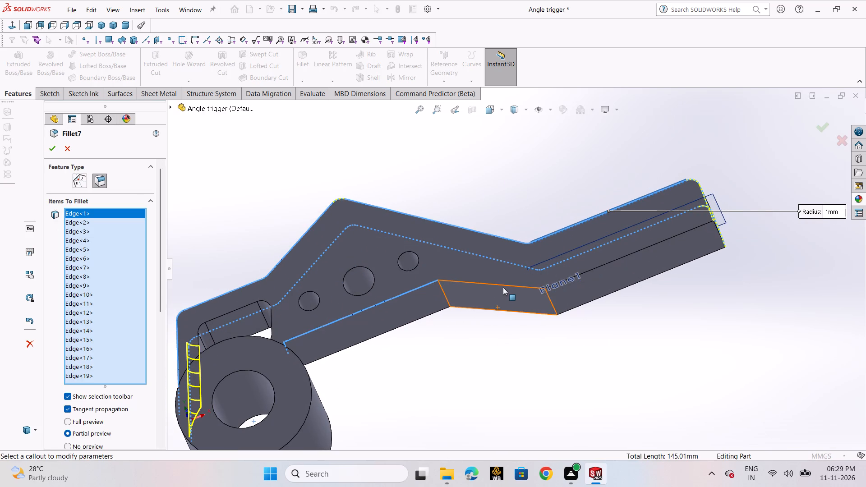
{"action": "left_click", "coordinate": [507, 286]}
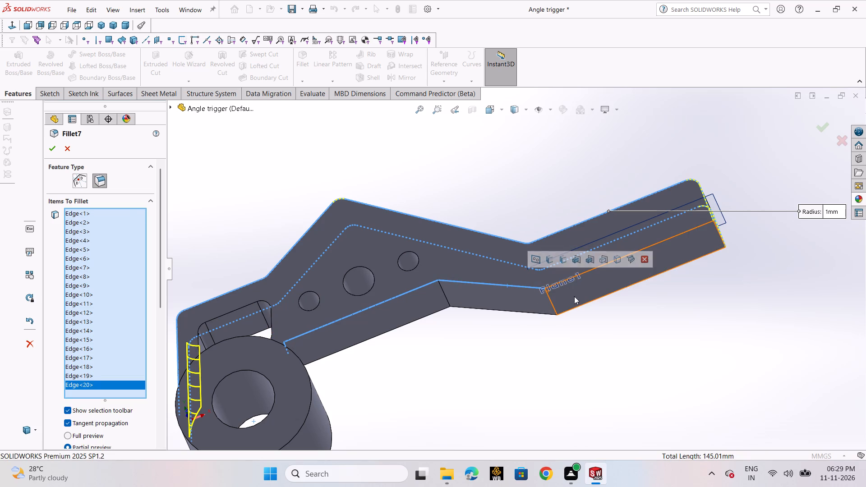
{"action": "left_click", "coordinate": [579, 301]}
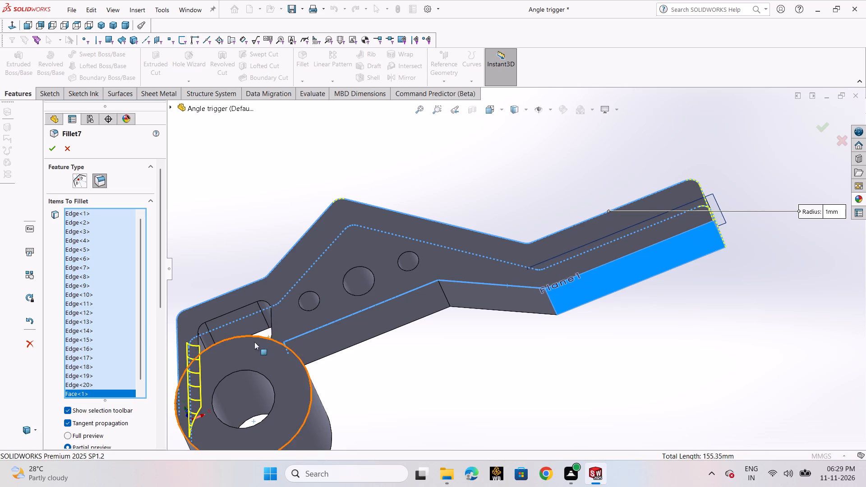
{"action": "left_click", "coordinate": [630, 279]}
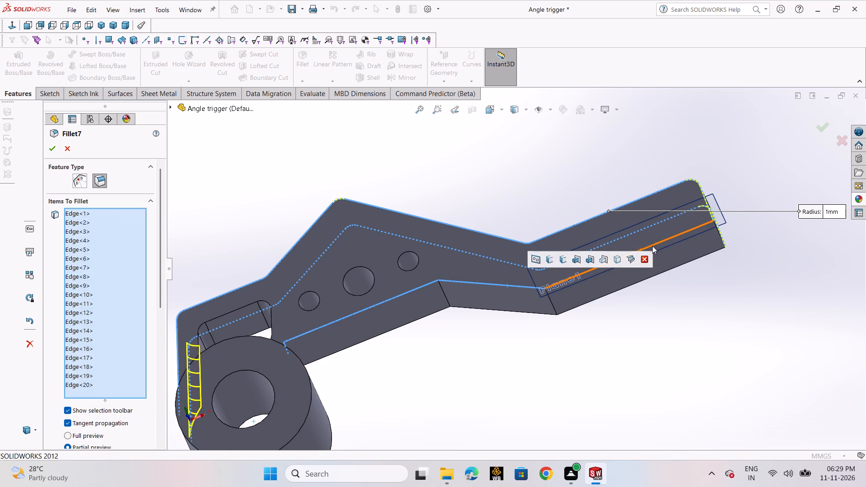
{"action": "left_click", "coordinate": [652, 246]}
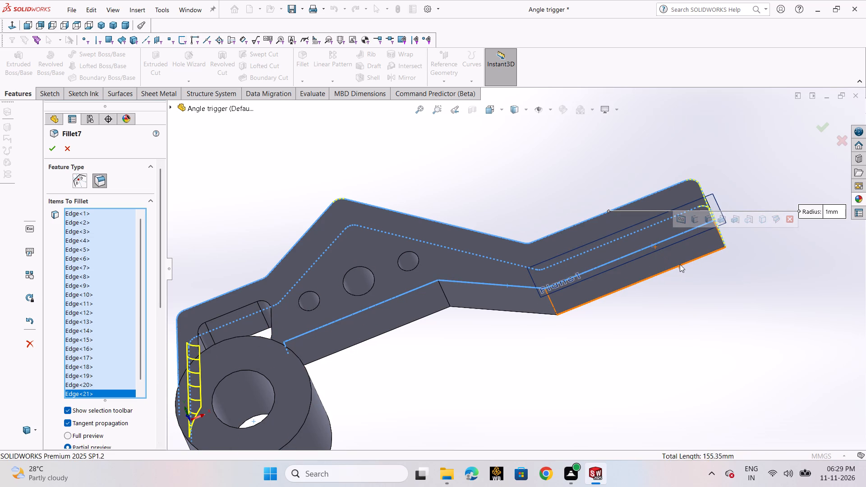
{"action": "left_click", "coordinate": [680, 264]}
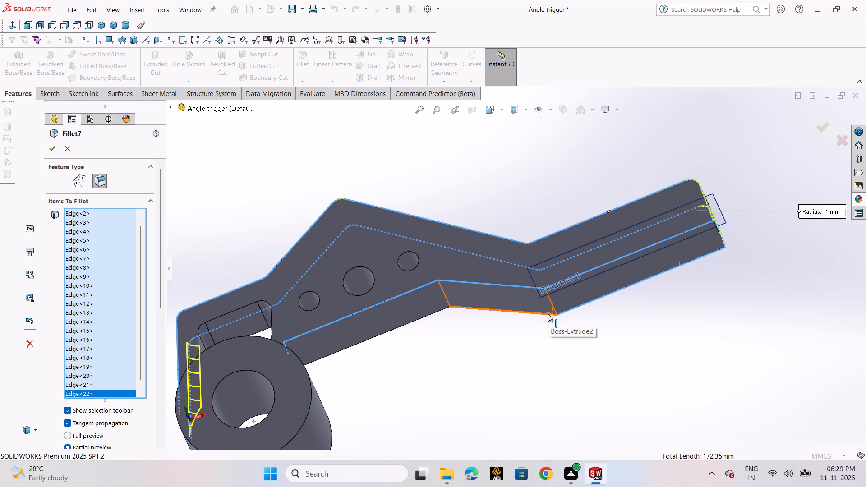
{"action": "left_click", "coordinate": [548, 314]}
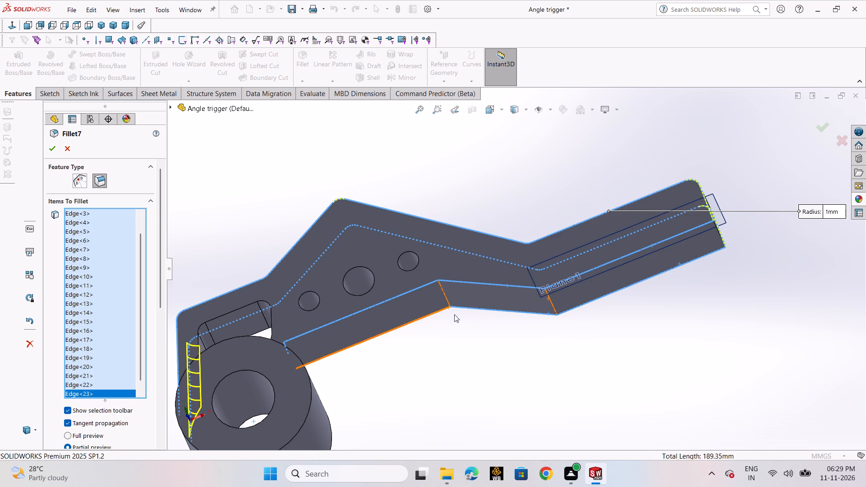
{"action": "scroll", "coordinate": [467, 342], "scroll_direction": "up", "scroll_amount": 2}
{"action": "middle_click_drag", "start_coordinate": [499, 340], "coordinate": [500, 429]}
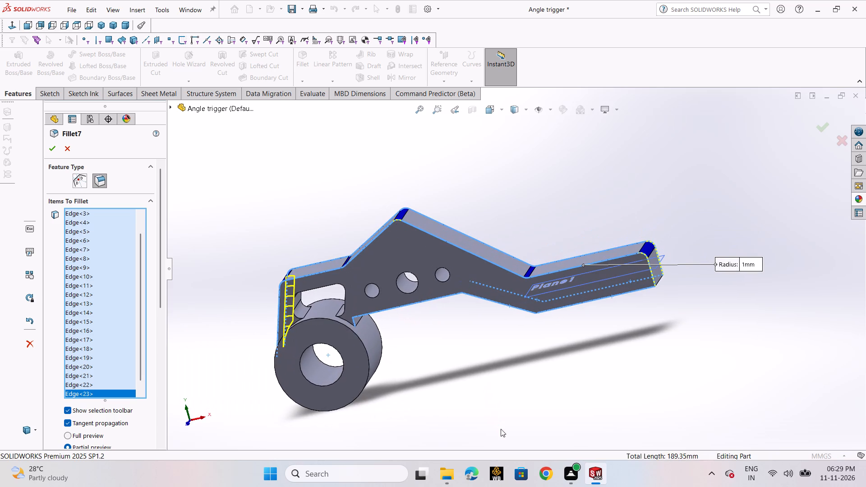
{"action": "left_click", "coordinate": [55, 150]}
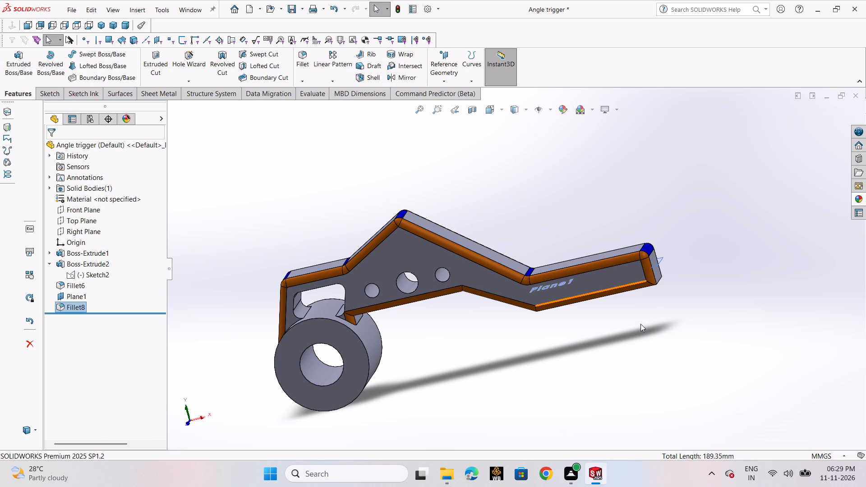
Start a sketch on Plane1 and draw a corner rectangle about 1.4 by 5.5 mm crossing the grip's side edge near its tip.
{"action": "scroll", "coordinate": [630, 281], "scroll_direction": "down", "scroll_amount": 2}
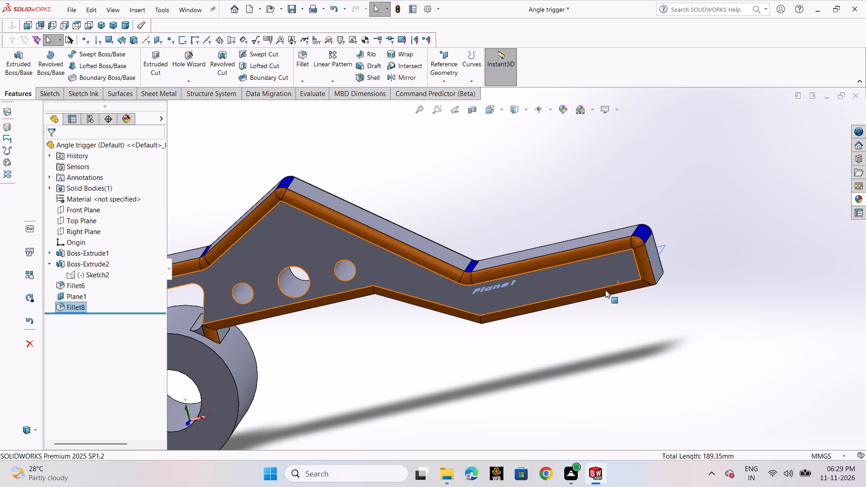
{"action": "scroll", "coordinate": [511, 351], "scroll_direction": "up", "scroll_amount": 3}
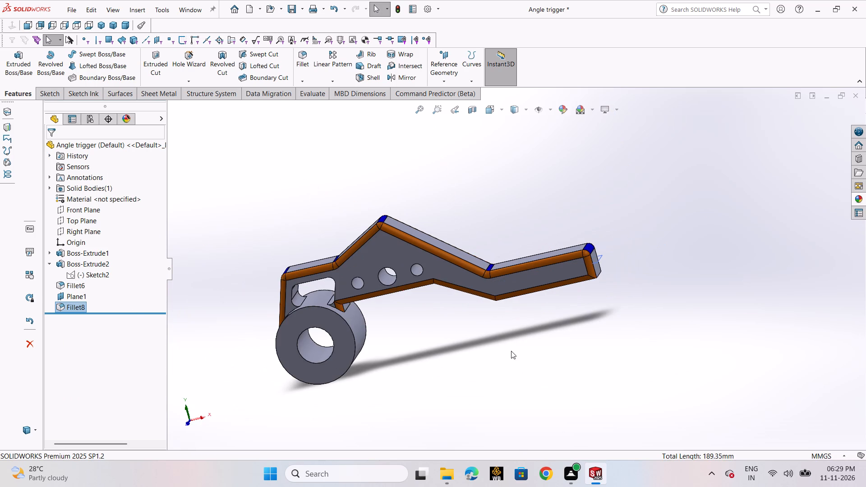
{"action": "scroll", "coordinate": [640, 228], "scroll_direction": "down", "scroll_amount": 3}
{"action": "scroll", "coordinate": [640, 228], "scroll_direction": "up", "scroll_amount": 2}
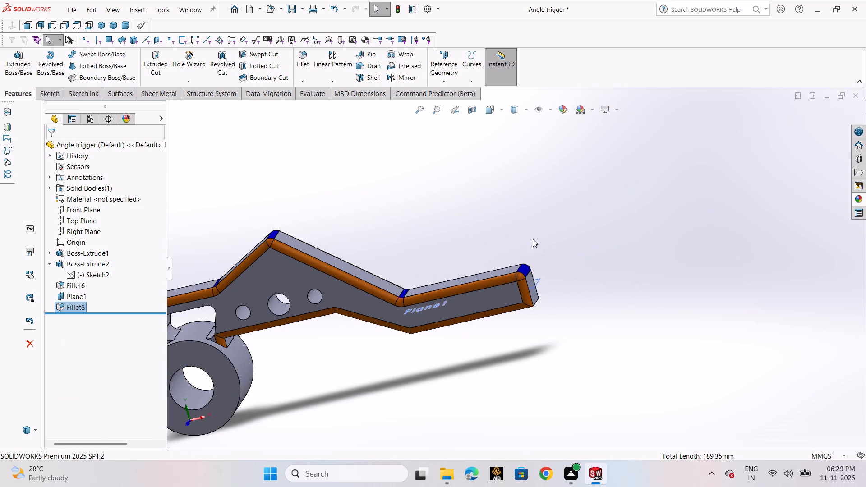
{"action": "middle_click_drag", "start_coordinate": [533, 239], "coordinate": [553, 289]}
{"action": "left_click", "coordinate": [511, 280]}
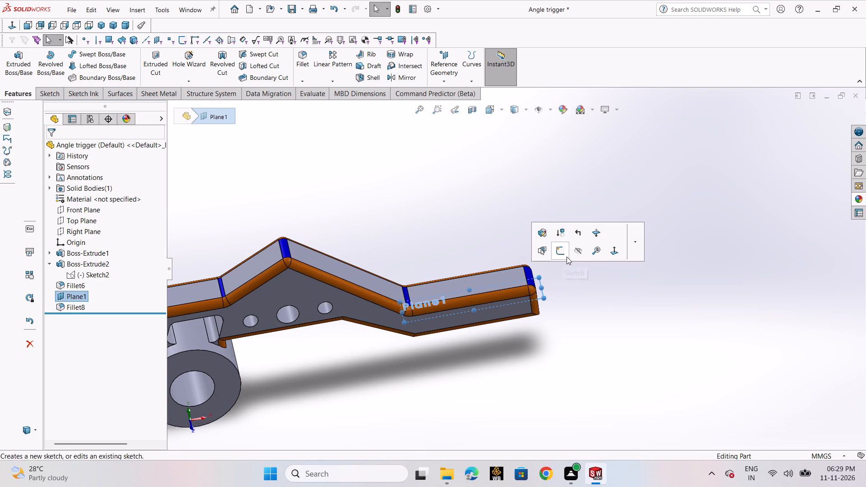
{"action": "left_click", "coordinate": [567, 257]}
{"action": "scroll", "coordinate": [730, 254], "scroll_direction": "down", "scroll_amount": 3}
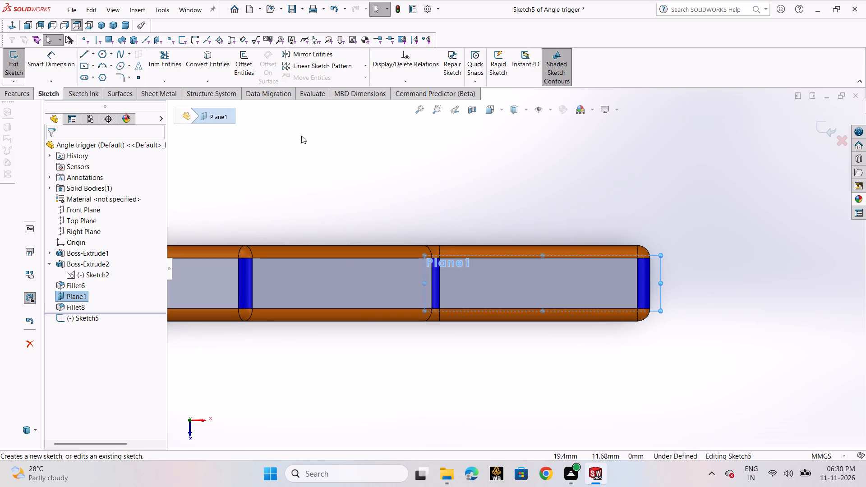
{"action": "left_click", "coordinate": [301, 136]}
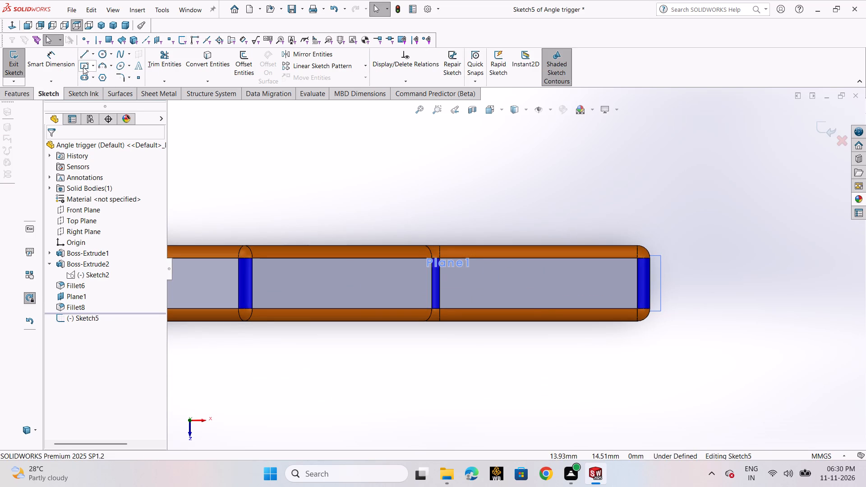
{"action": "left_click", "coordinate": [83, 67]}
{"action": "left_click", "coordinate": [100, 78]}
{"action": "left_click", "coordinate": [595, 290]}
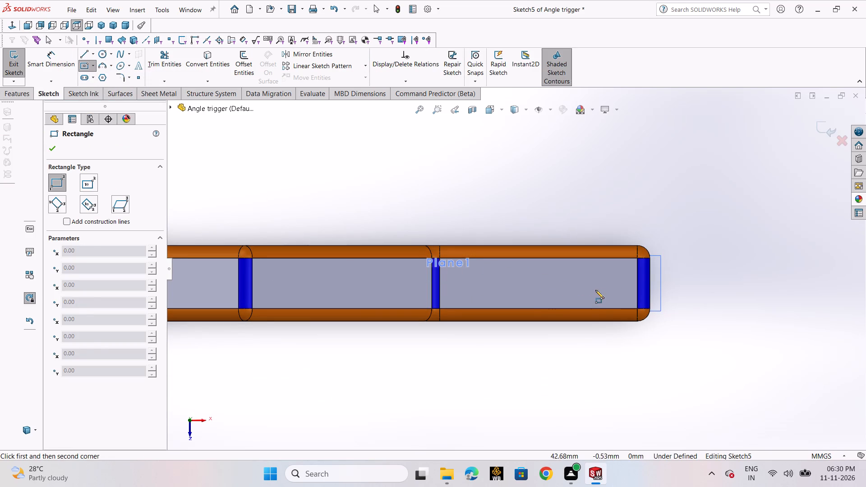
{"action": "left_click", "coordinate": [613, 360]}
{"action": "right_click", "coordinate": [613, 360]}
{"action": "left_click", "coordinate": [626, 367]}
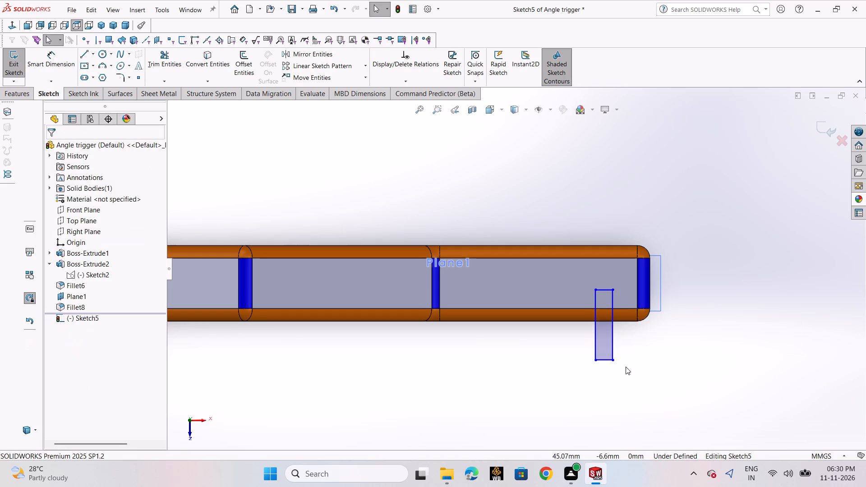
Draw four more narrow corner rectangles in a row along the same side edge, from the first rectangle toward the grip's base.
{"action": "left_click", "coordinate": [81, 64]}
{"action": "left_click", "coordinate": [93, 78]}
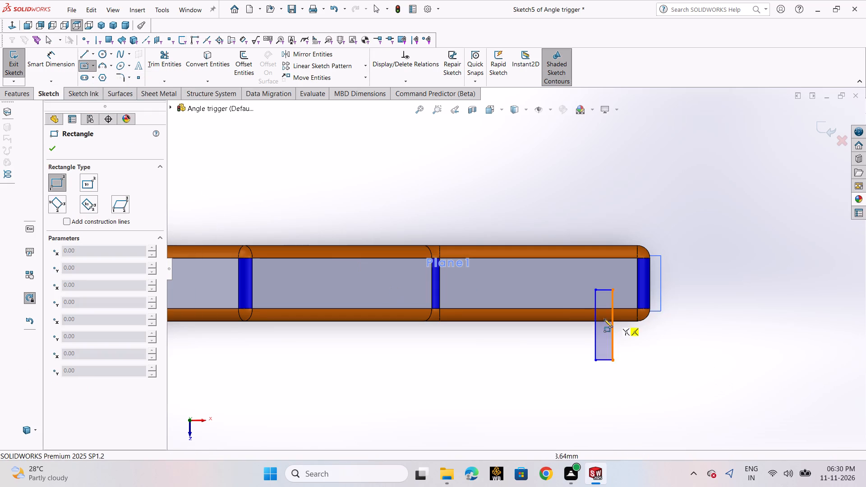
{"action": "left_click", "coordinate": [556, 296]}
{"action": "left_click", "coordinate": [572, 359]}
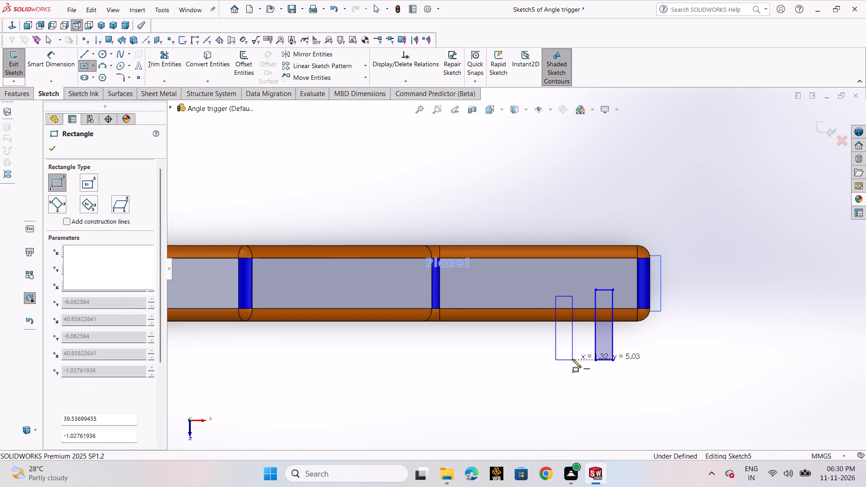
{"action": "left_click_drag", "start_coordinate": [509, 299], "coordinate": [531, 360]}
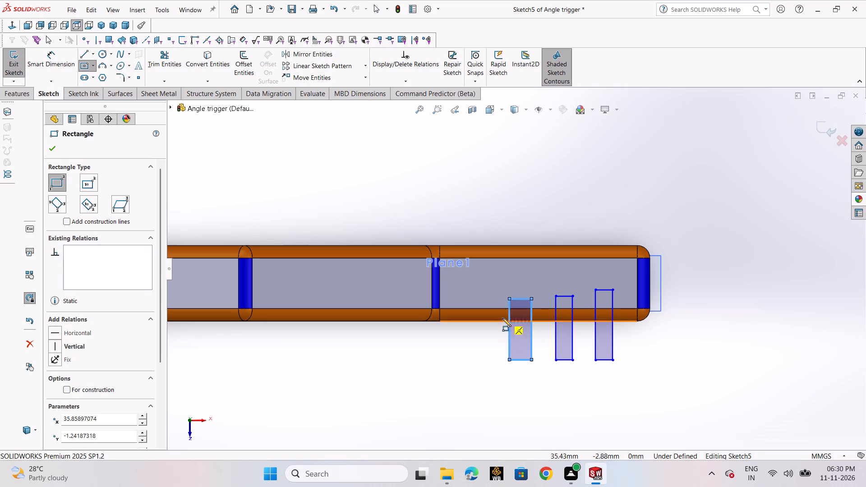
{"action": "left_click_drag", "start_coordinate": [481, 297], "coordinate": [497, 358]}
{"action": "left_click_drag", "start_coordinate": [451, 297], "coordinate": [470, 355]}
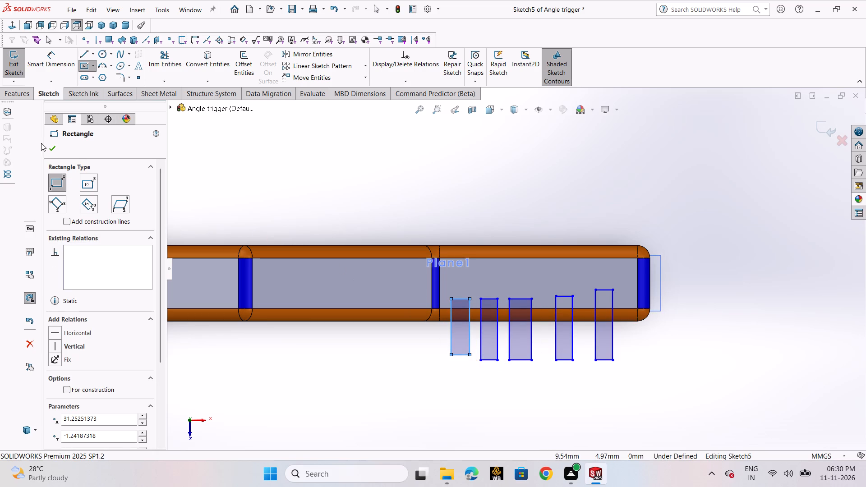
{"action": "left_click", "coordinate": [47, 149]}
Dimension the width of the rectangle nearest the grip's tip to 1 mm.
{"action": "left_click", "coordinate": [53, 74]}
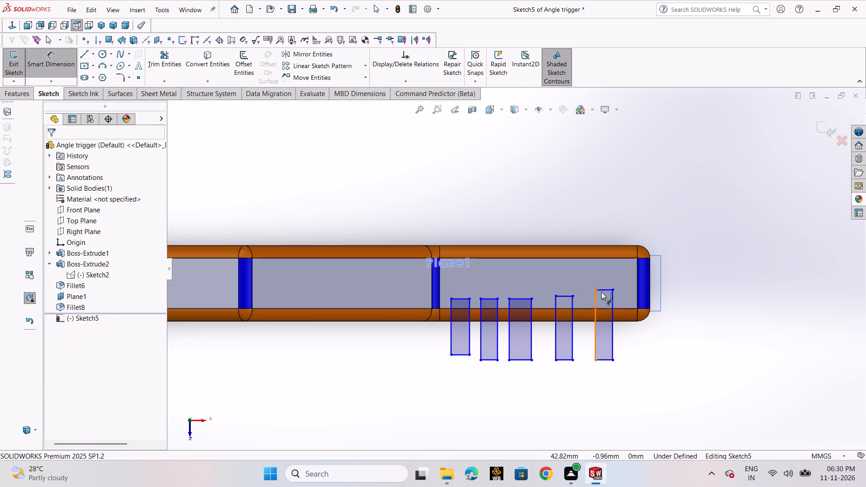
{"action": "left_click", "coordinate": [602, 290]}
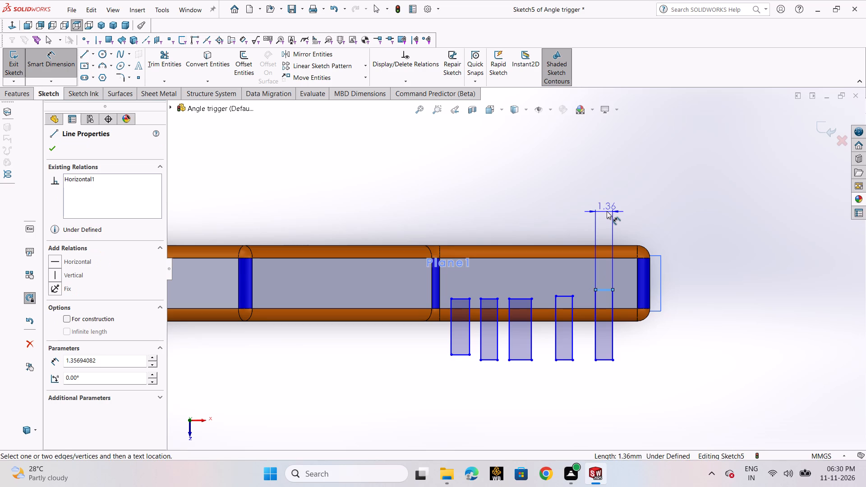
{"action": "left_click", "coordinate": [607, 211]}
{"action": "key", "text": "1"}
{"action": "key", "text": "Return"}
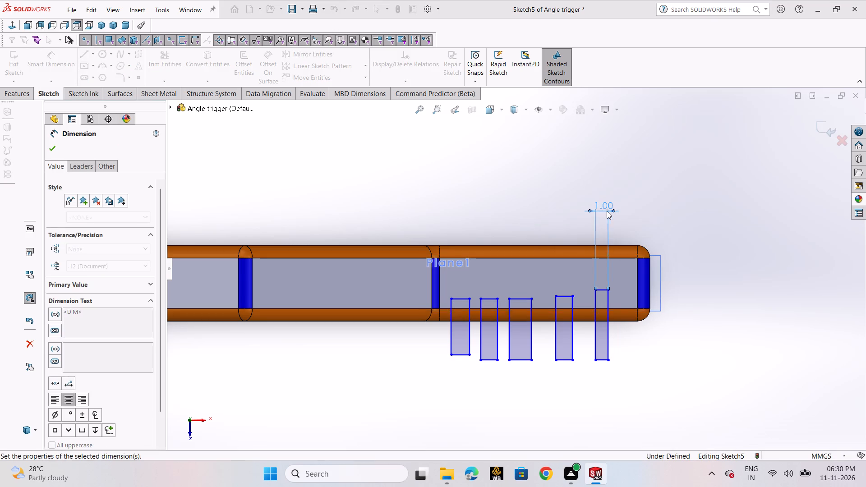
Position the tip rectangle with its inner short side 2 mm from the grip's opposite side edge and its nearer long side 3 mm from the tip.
{"action": "left_click", "coordinate": [601, 290]}
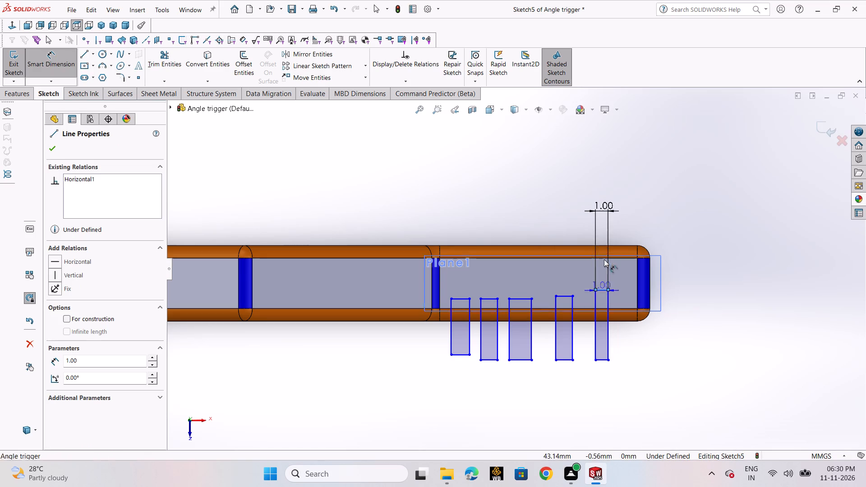
{"action": "left_click", "coordinate": [616, 244]}
{"action": "left_click", "coordinate": [677, 255]}
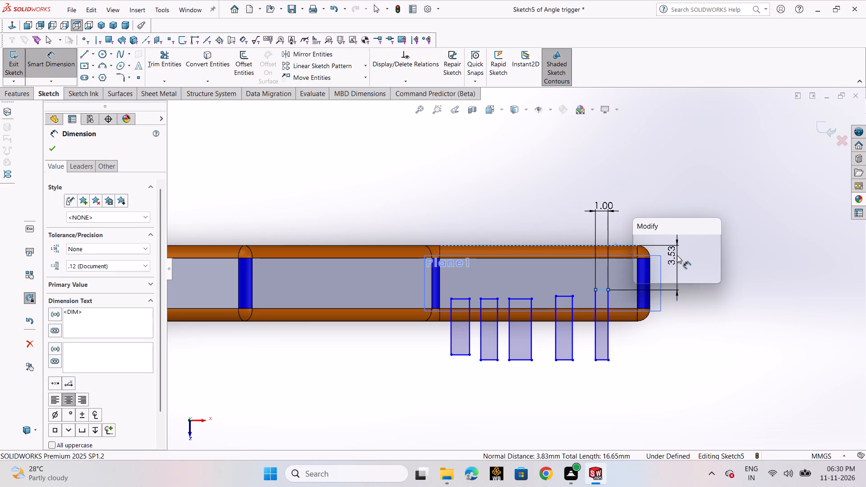
{"action": "key", "text": "2"}
{"action": "key", "text": "Return"}
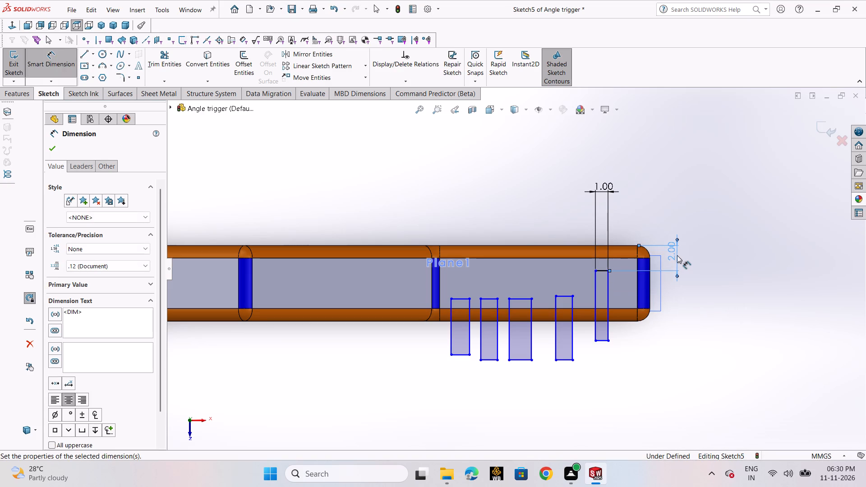
{"action": "left_click", "coordinate": [650, 283]}
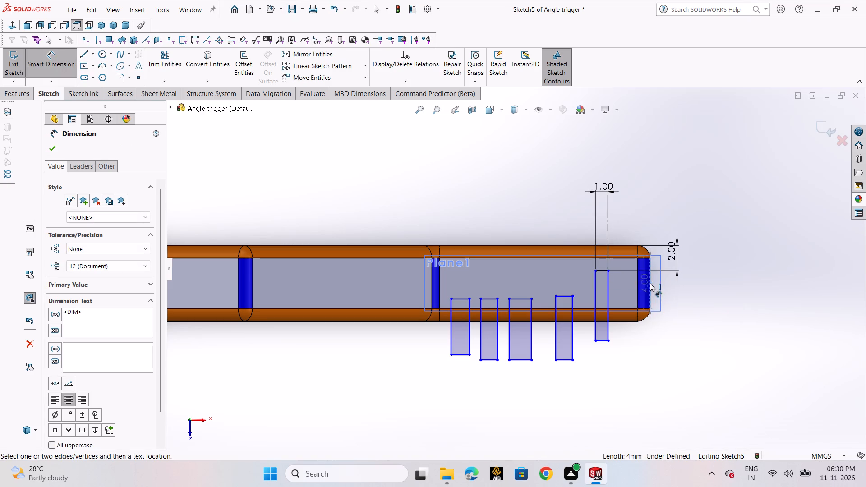
{"action": "left_click", "coordinate": [609, 282]}
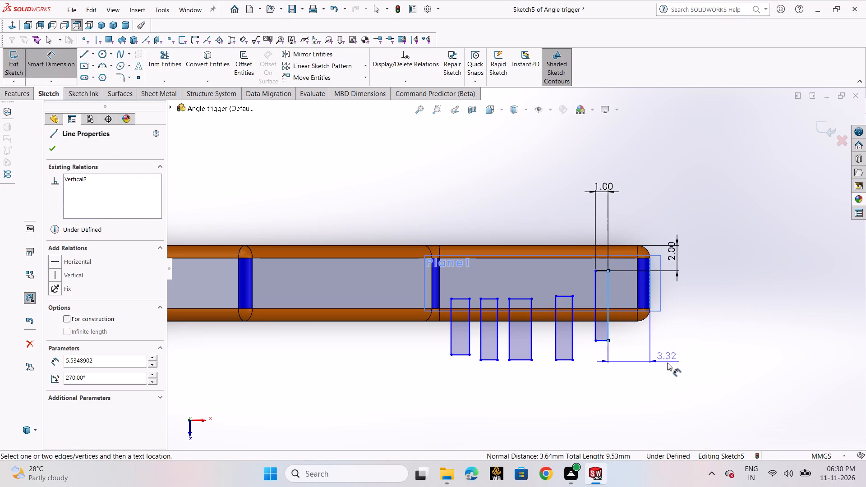
{"action": "left_click", "coordinate": [667, 364]}
{"action": "key", "text": "3"}
{"action": "key", "text": "Return"}
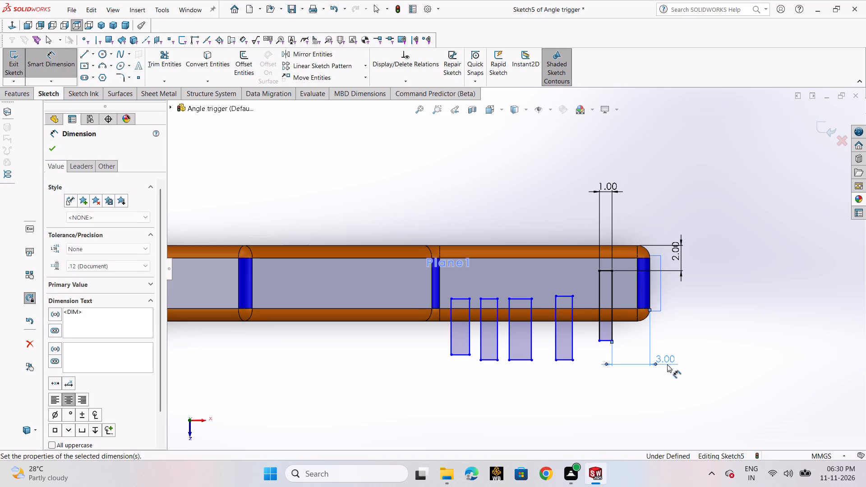
{"action": "left_click", "coordinate": [55, 149]}
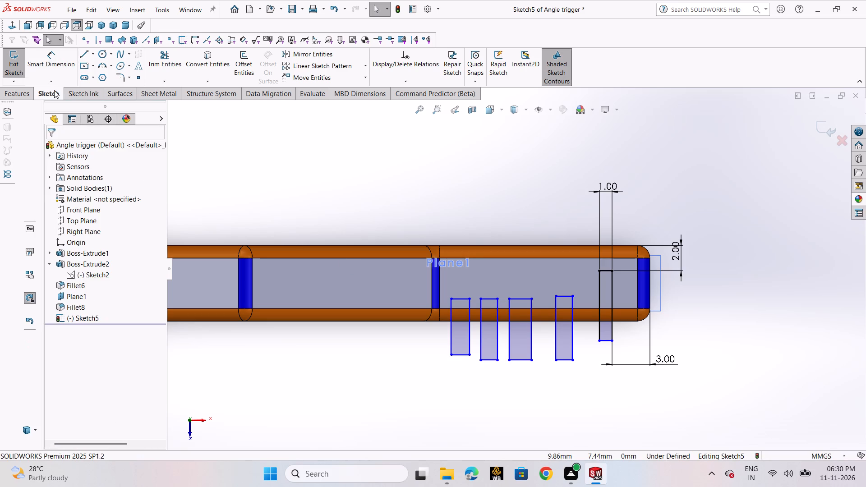
Set the spacing between the tip-facing long sides of the tip rectangle and its neighbouring rectangle to 2 mm.
{"action": "left_click", "coordinate": [61, 72]}
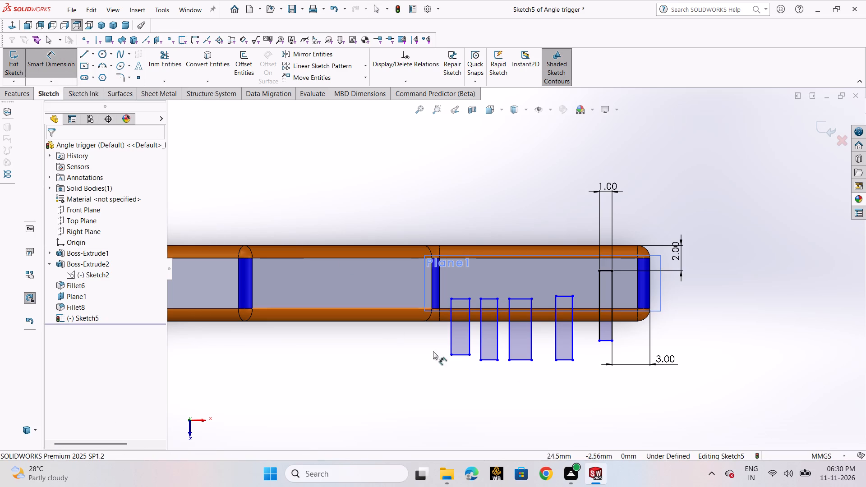
{"action": "left_click", "coordinate": [574, 346]}
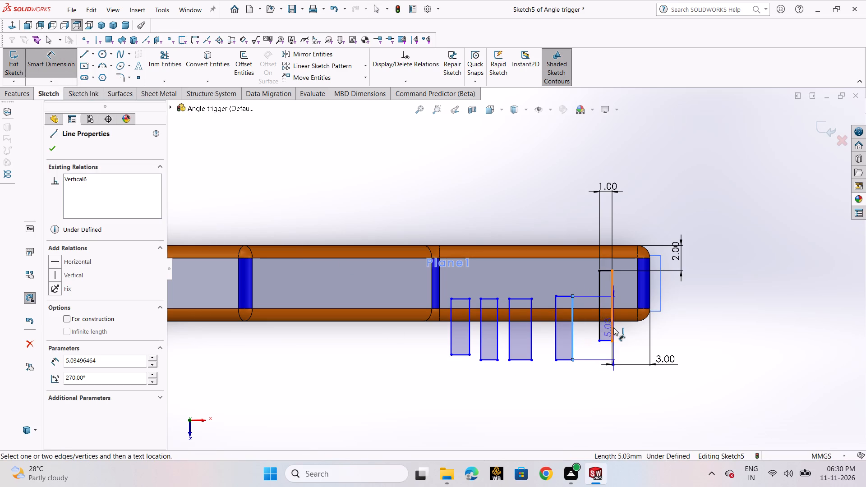
{"action": "left_click", "coordinate": [613, 327]}
{"action": "left_click", "coordinate": [596, 389]}
{"action": "key", "text": "2"}
{"action": "key", "text": "Return"}
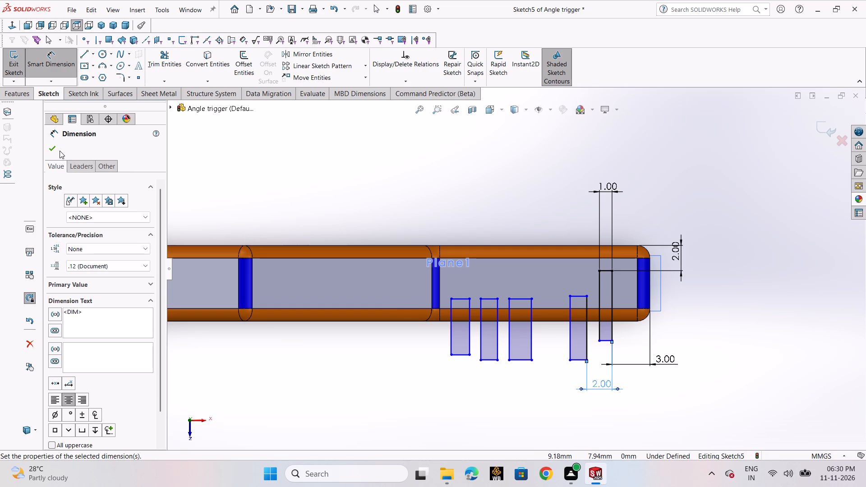
{"action": "left_click_drag", "start_coordinate": [55, 150], "coordinate": [47, 149]}
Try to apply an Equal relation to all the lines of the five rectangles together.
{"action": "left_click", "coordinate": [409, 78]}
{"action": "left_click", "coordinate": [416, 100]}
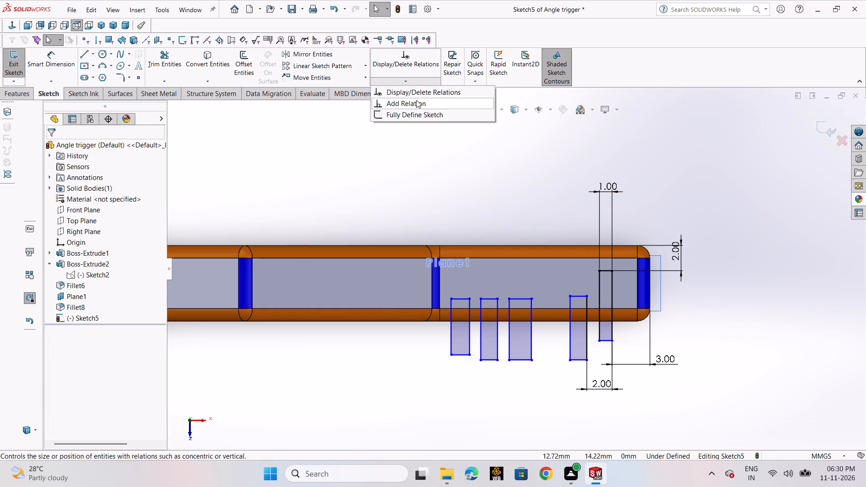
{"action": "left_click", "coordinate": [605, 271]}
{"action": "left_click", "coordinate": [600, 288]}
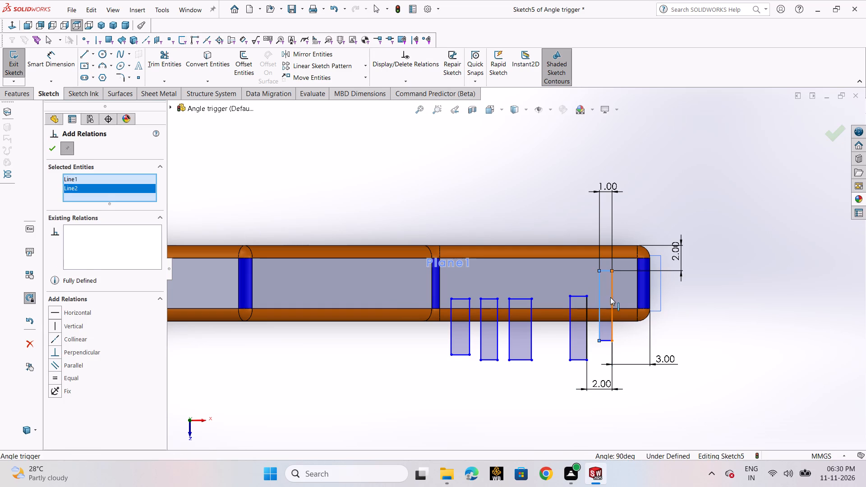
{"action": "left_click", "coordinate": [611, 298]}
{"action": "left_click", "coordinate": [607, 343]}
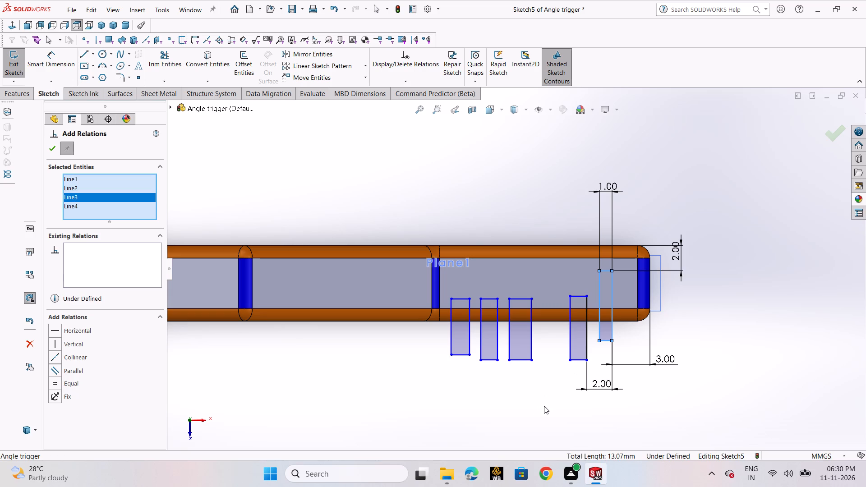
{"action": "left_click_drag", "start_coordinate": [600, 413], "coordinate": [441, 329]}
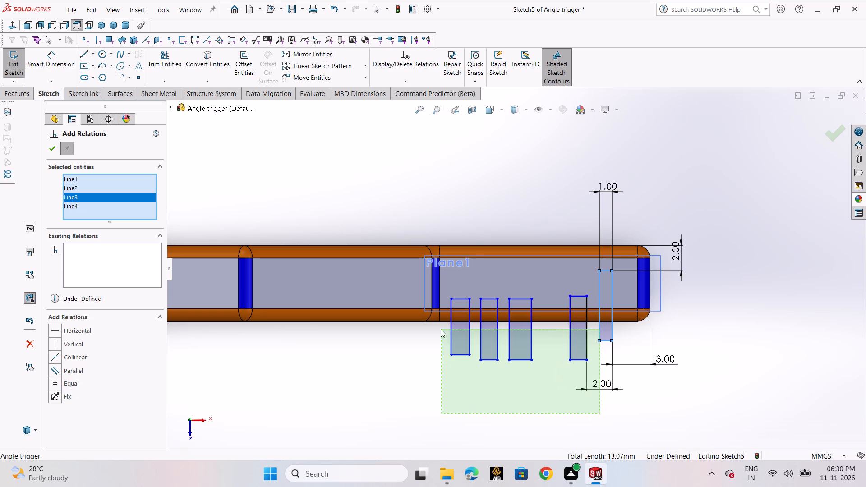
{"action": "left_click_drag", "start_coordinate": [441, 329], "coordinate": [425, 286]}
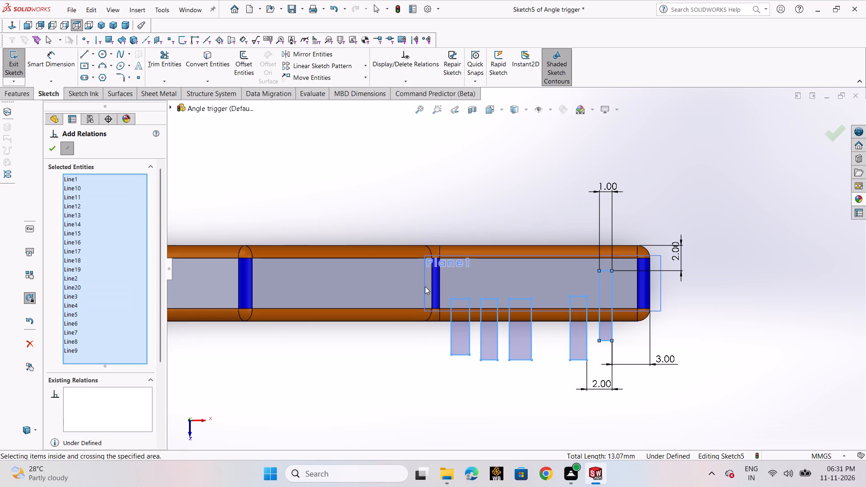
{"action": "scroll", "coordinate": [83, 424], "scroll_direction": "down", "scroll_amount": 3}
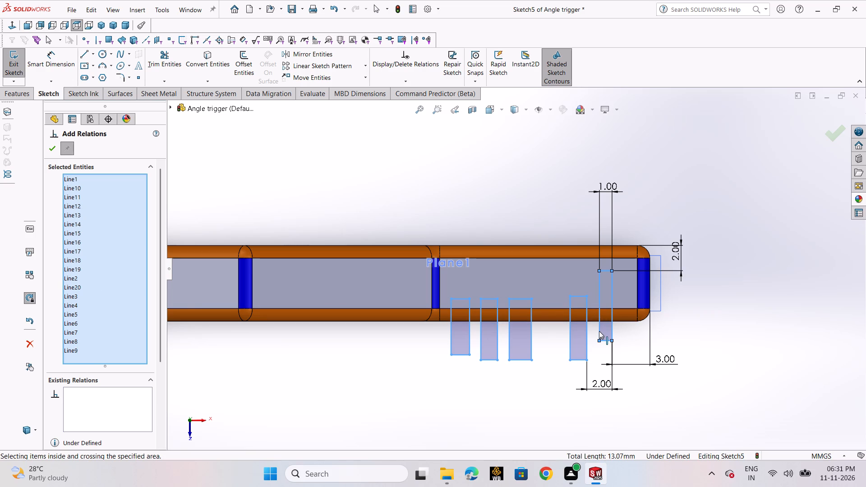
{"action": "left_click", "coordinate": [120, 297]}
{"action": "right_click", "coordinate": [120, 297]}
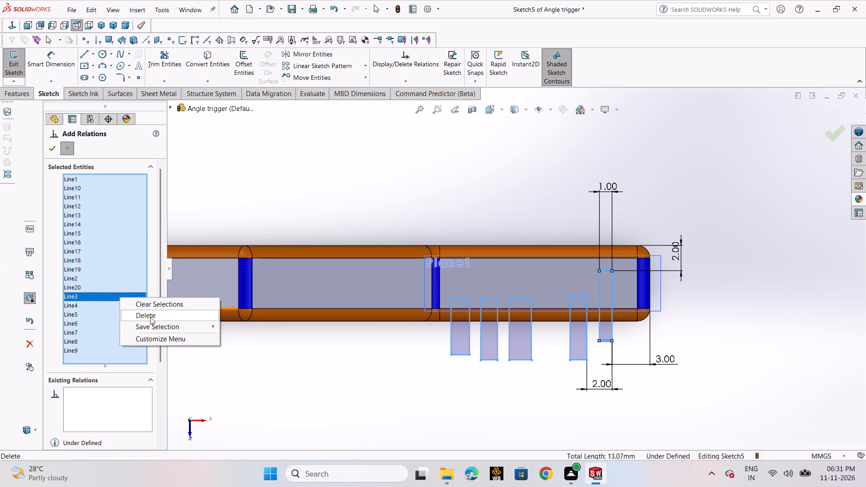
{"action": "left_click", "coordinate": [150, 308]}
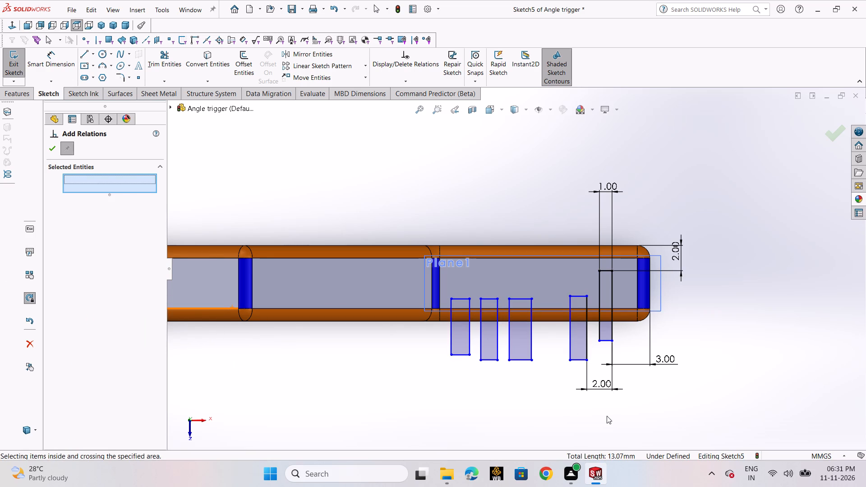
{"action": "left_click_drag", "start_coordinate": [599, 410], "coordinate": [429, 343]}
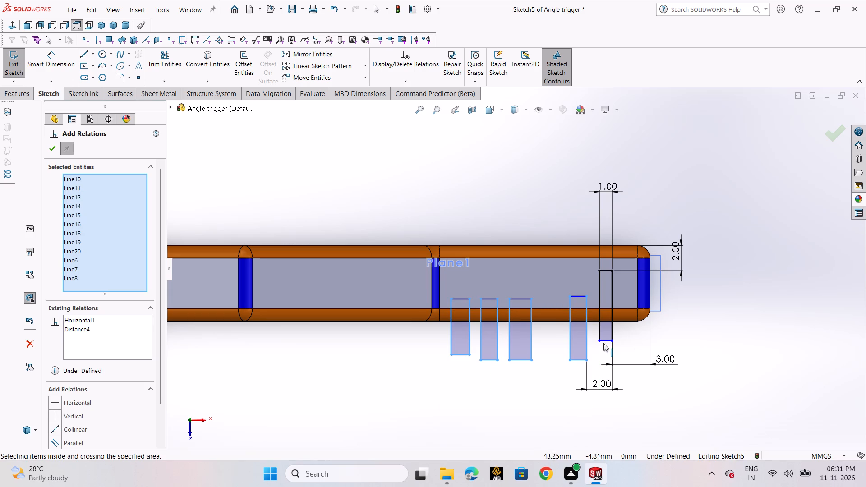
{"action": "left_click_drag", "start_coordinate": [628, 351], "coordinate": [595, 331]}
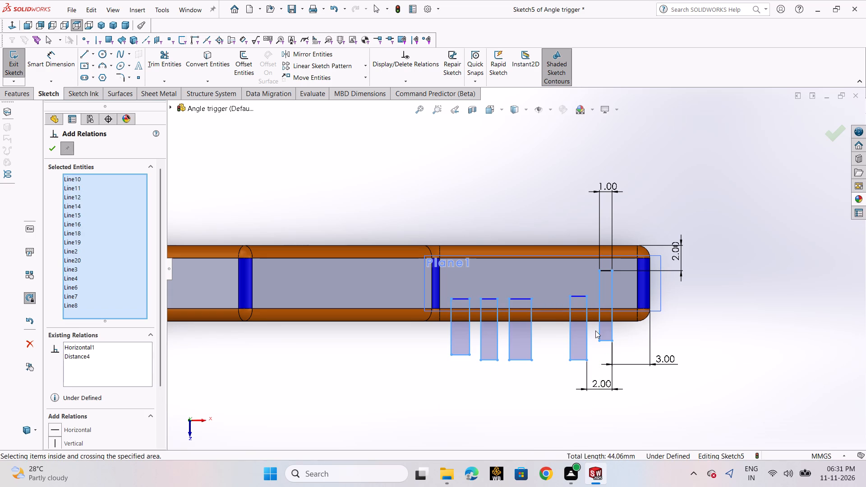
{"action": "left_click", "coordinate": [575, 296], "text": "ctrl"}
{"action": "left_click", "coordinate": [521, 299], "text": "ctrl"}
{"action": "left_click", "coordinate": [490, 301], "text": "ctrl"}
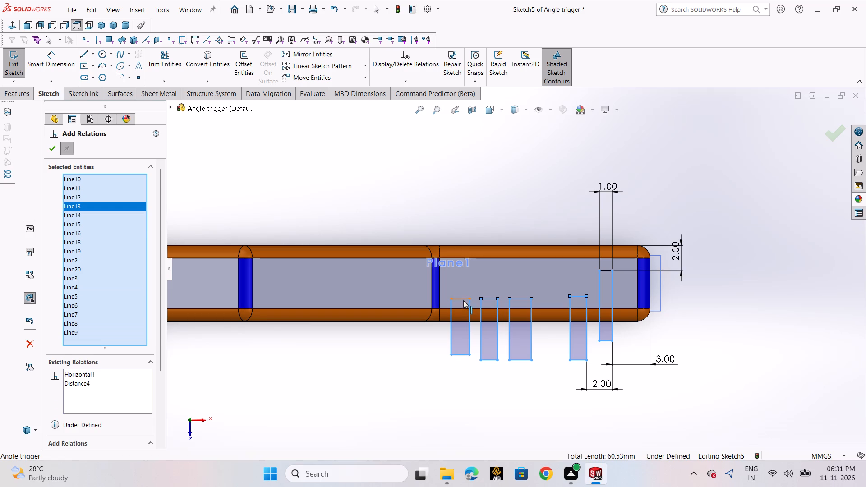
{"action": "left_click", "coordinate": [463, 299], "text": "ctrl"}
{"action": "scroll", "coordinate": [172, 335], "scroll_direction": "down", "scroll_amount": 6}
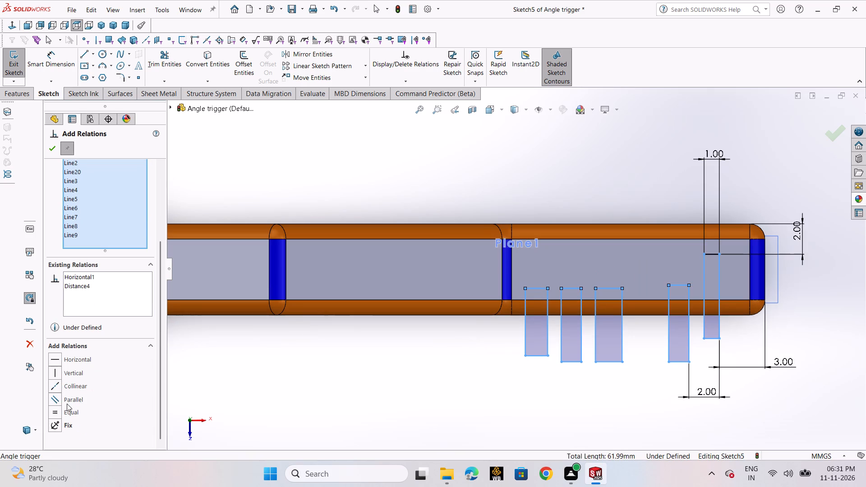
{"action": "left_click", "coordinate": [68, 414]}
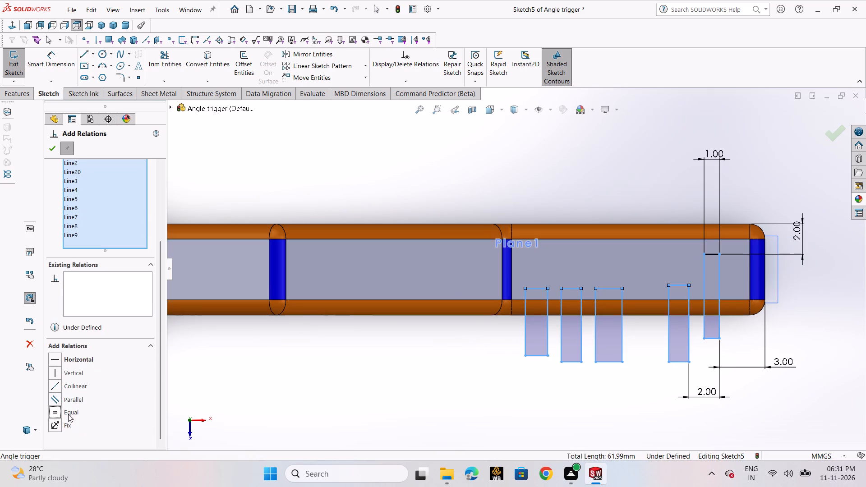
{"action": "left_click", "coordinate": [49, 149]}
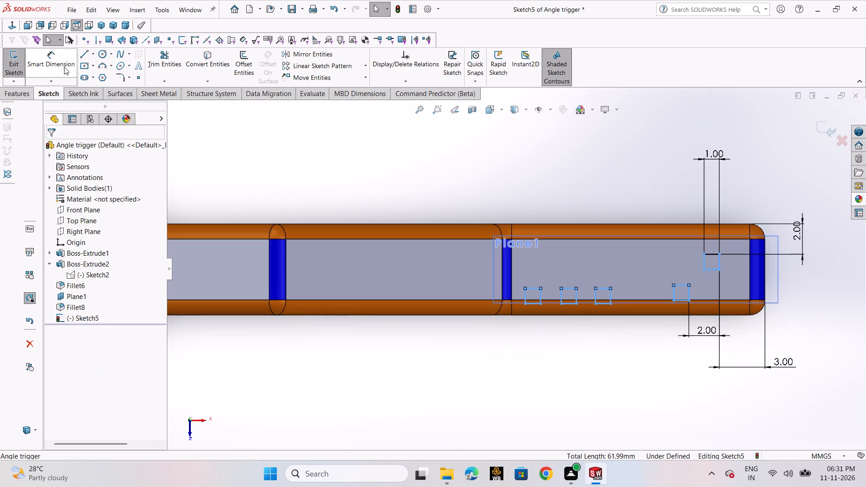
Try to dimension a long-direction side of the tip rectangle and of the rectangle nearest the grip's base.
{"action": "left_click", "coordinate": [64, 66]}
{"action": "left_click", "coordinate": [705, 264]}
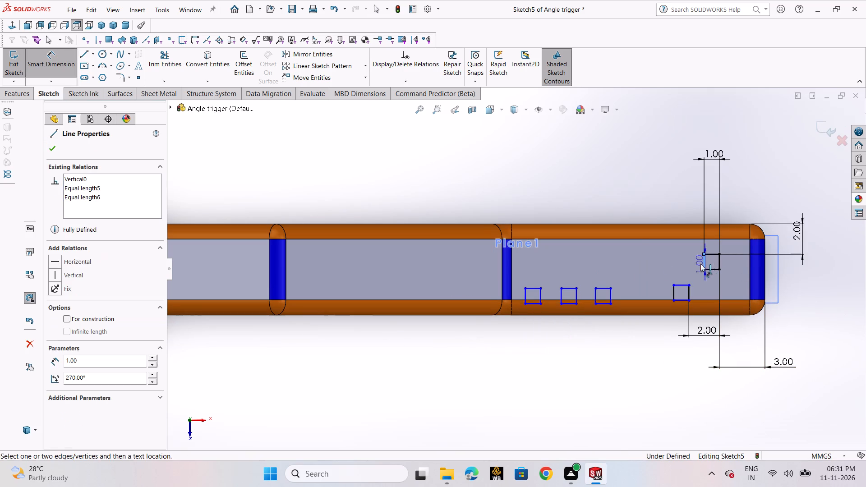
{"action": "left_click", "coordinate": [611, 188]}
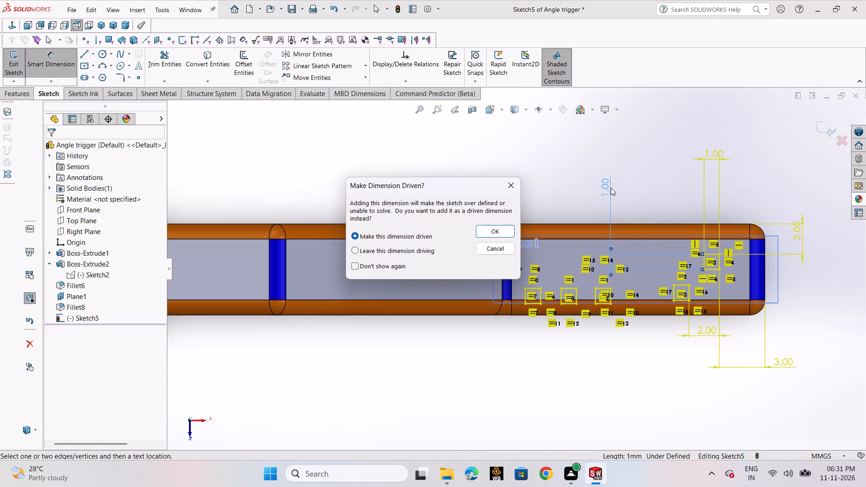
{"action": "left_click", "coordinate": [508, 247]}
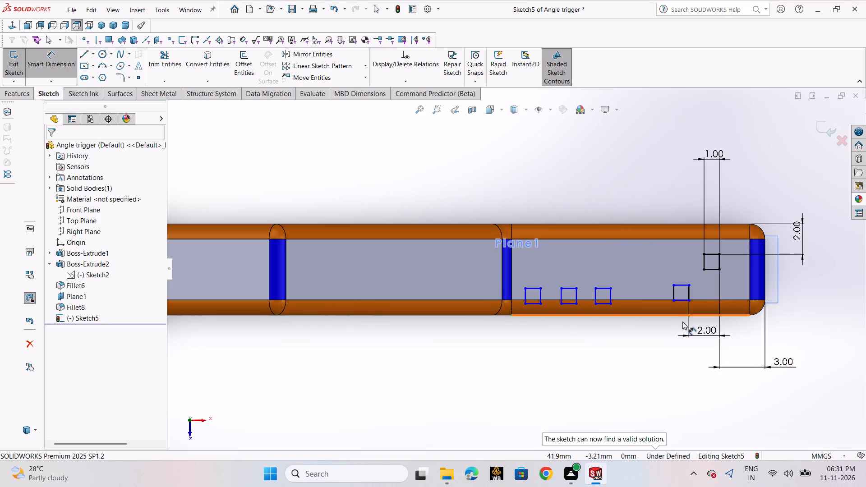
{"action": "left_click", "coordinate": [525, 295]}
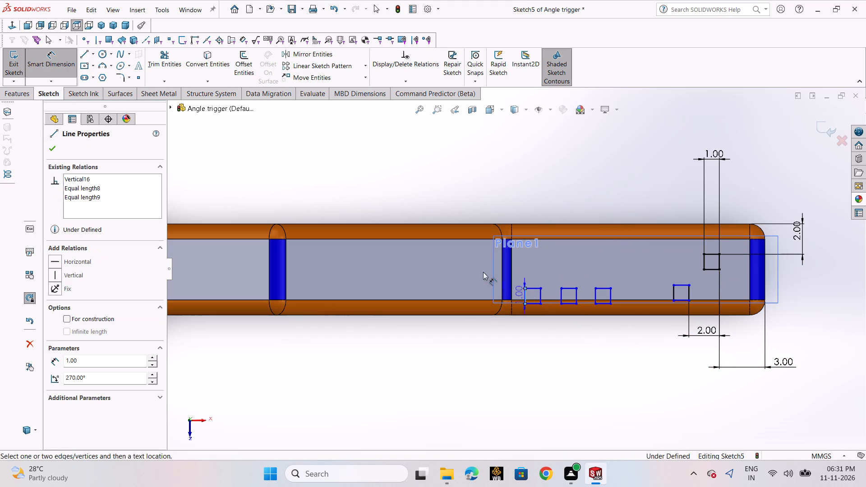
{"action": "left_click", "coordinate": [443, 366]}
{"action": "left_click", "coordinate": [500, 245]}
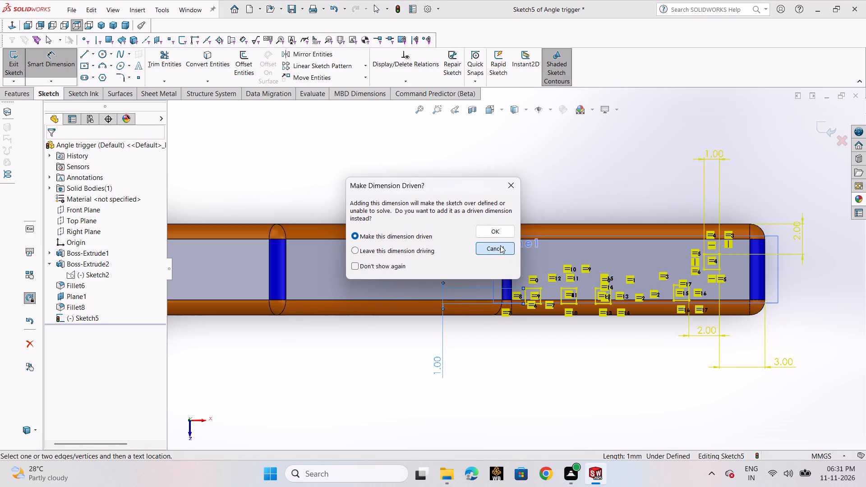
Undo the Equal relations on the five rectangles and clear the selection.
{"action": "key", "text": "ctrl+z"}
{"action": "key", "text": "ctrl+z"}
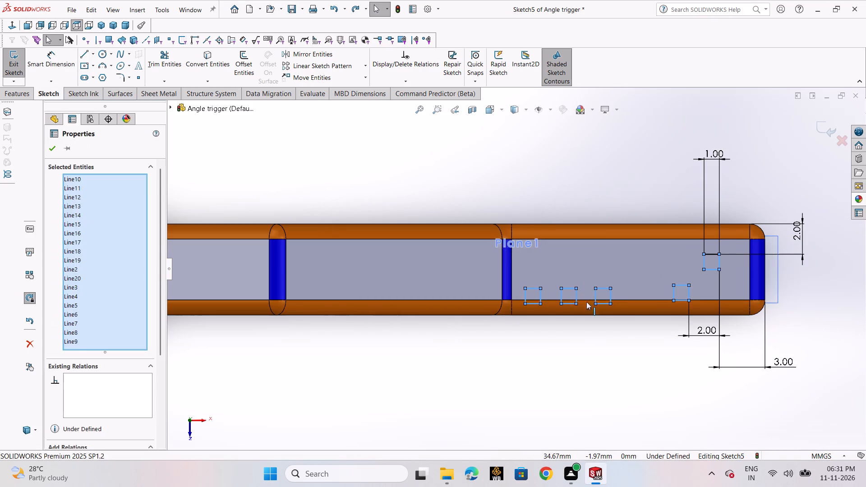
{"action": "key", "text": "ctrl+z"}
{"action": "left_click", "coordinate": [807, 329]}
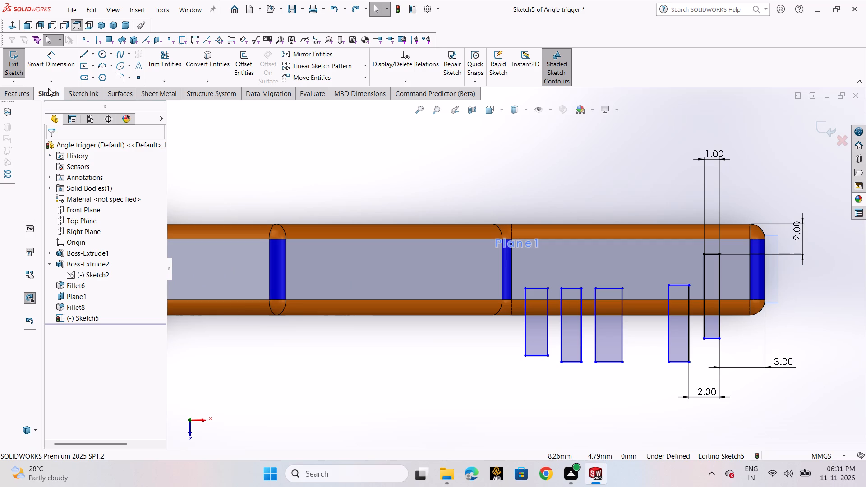
Dimension the long side of the rectangle nearest the grip's tip, keeping its drawn length.
{"action": "left_click", "coordinate": [57, 64]}
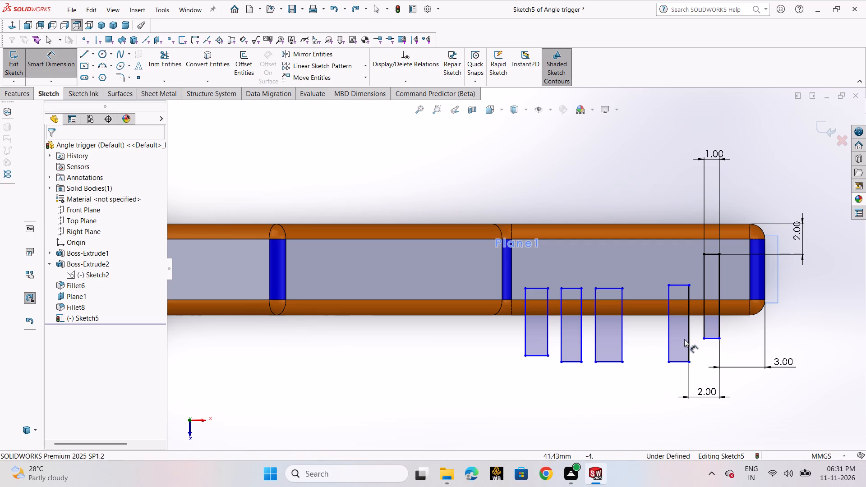
{"action": "left_click", "coordinate": [722, 316]}
{"action": "left_click", "coordinate": [800, 317]}
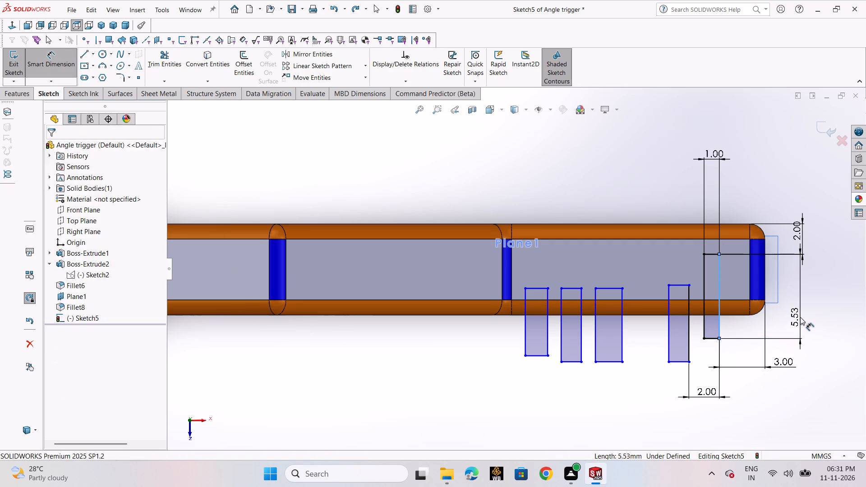
{"action": "key", "text": "Return"}
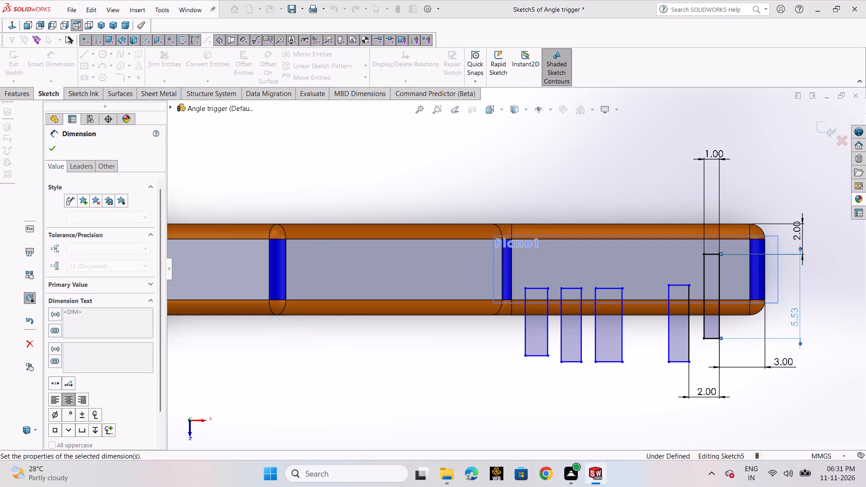
{"action": "scroll", "coordinate": [800, 317], "scroll_direction": "up", "scroll_amount": 1}
{"action": "left_click", "coordinate": [800, 317]}
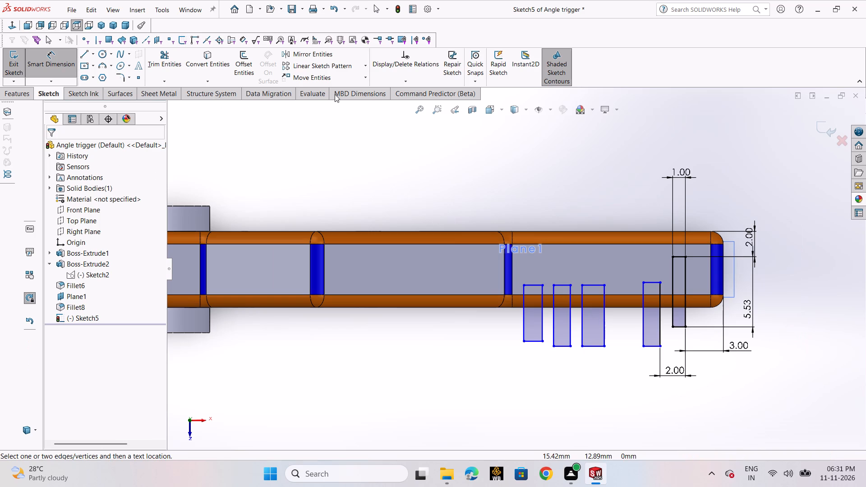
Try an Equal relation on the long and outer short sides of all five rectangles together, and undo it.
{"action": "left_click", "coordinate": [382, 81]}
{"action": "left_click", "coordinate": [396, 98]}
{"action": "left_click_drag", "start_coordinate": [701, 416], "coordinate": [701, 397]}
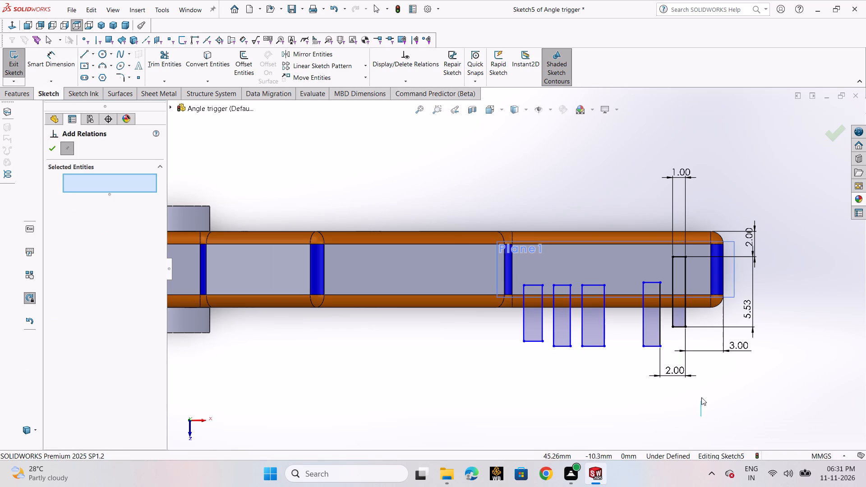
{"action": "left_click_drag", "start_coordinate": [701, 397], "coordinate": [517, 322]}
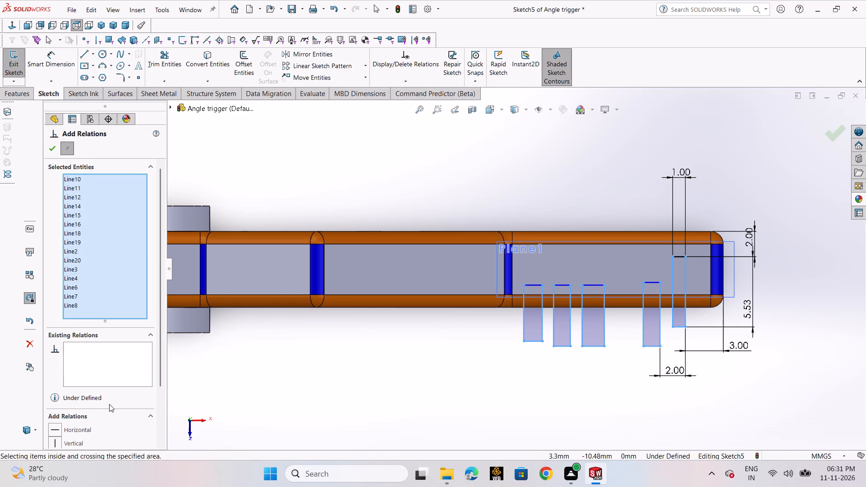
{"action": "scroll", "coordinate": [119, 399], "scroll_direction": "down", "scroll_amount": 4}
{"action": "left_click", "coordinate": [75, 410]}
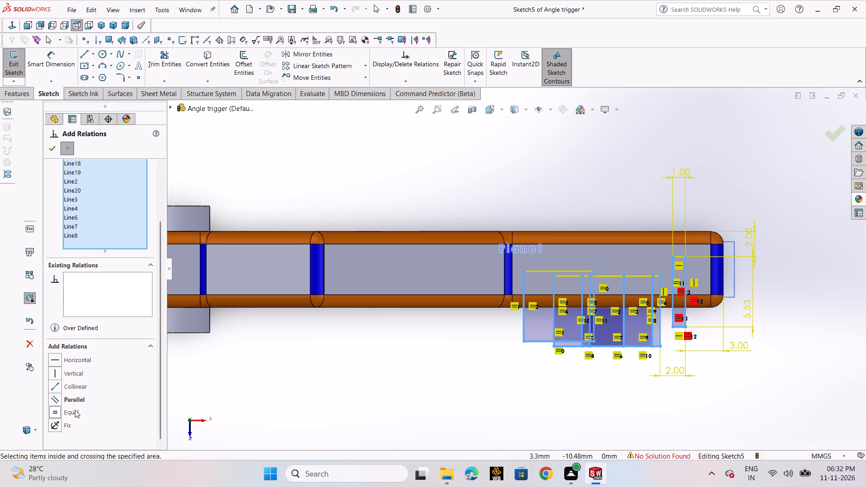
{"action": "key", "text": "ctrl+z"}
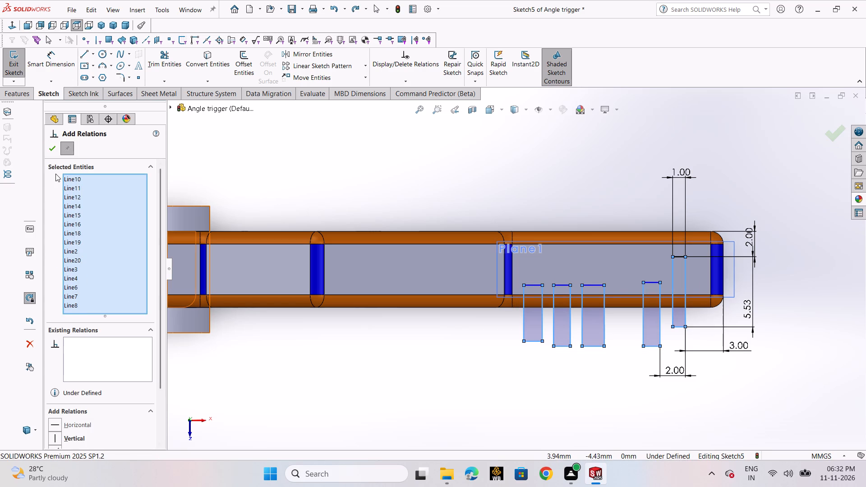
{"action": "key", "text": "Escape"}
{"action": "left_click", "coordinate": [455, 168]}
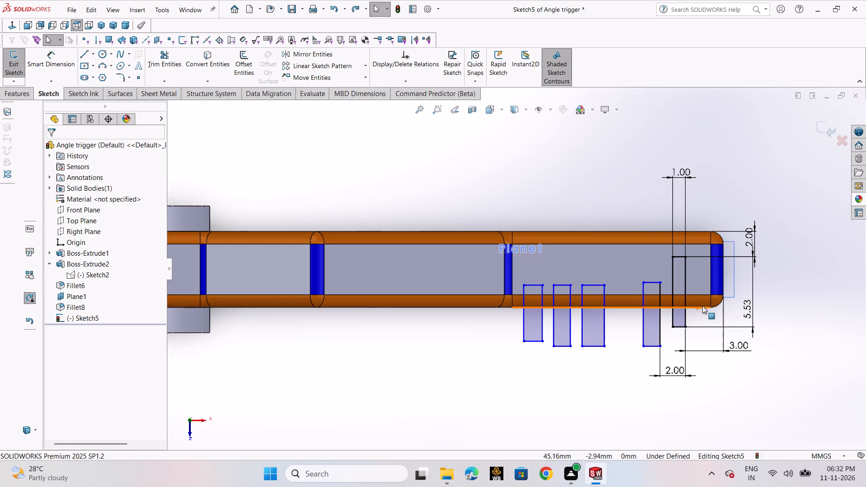
Dimension the short sides of the second and third rectangles from the grip's tip at 1 mm.
{"action": "left_click", "coordinate": [38, 59]}
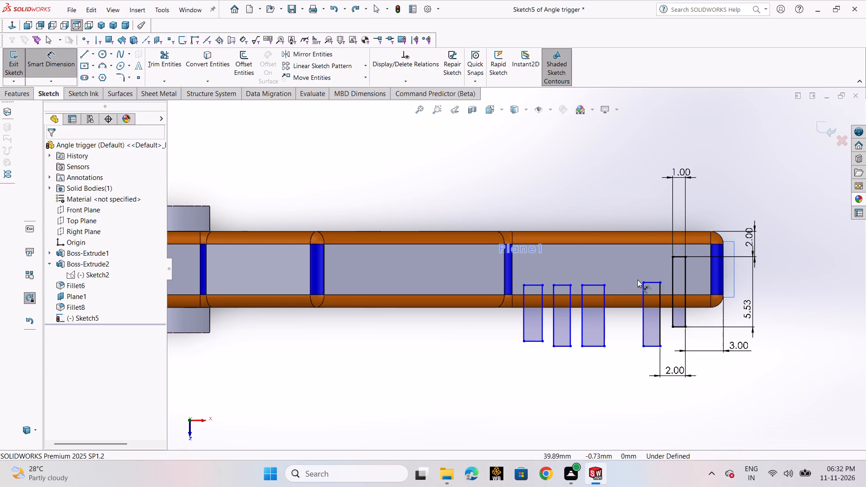
{"action": "left_click", "coordinate": [651, 280]}
{"action": "left_click", "coordinate": [637, 157]}
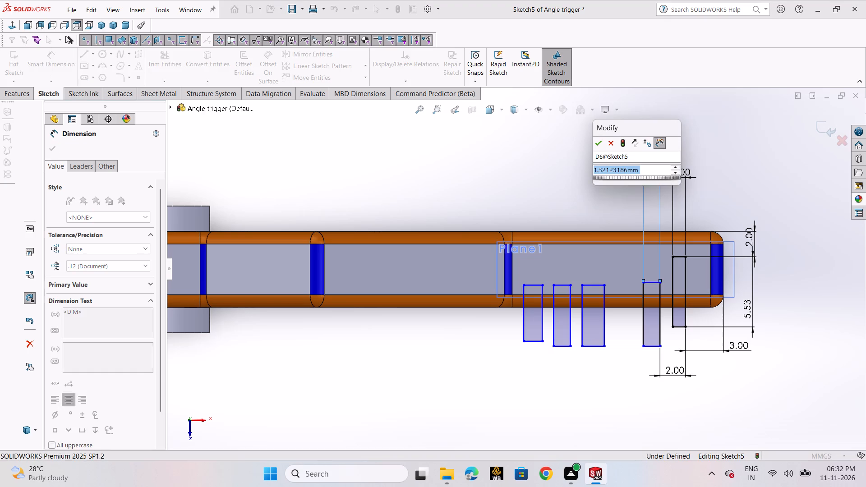
{"action": "key", "text": "1"}
{"action": "key", "text": "Return"}
{"action": "left_click", "coordinate": [590, 288]}
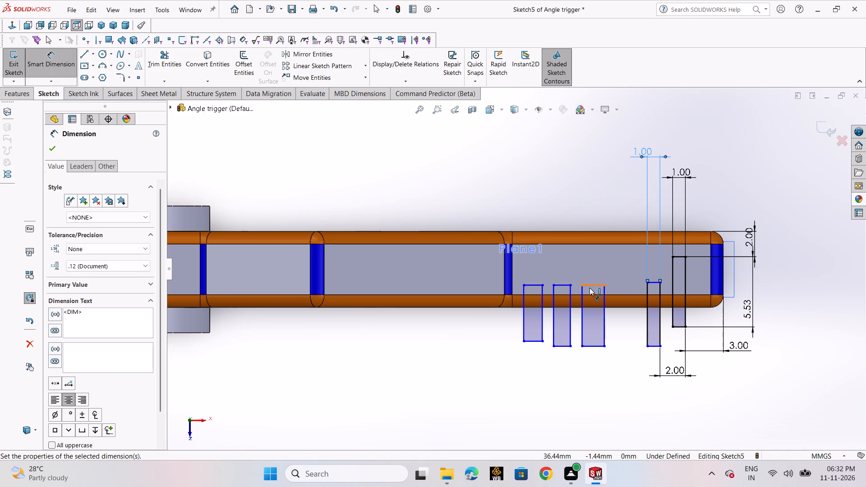
{"action": "left_click", "coordinate": [593, 203]}
{"action": "key", "text": "1"}
{"action": "key", "text": "Return"}
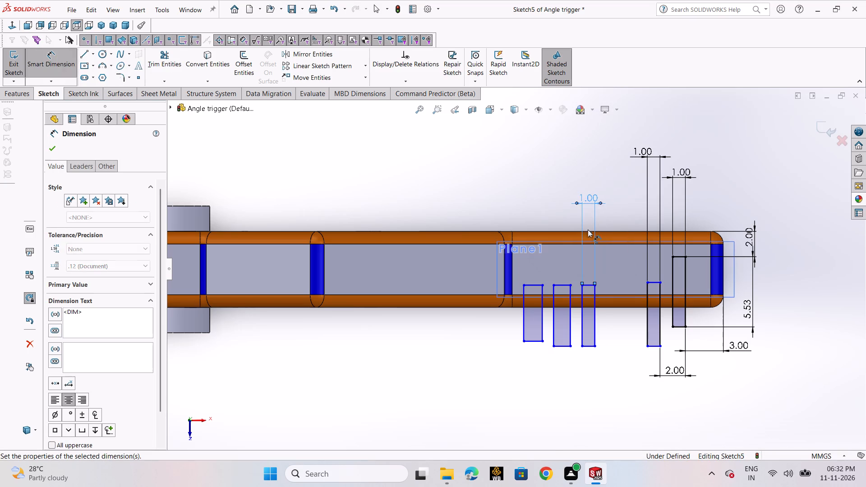
Dimension the short sides of the two rectangles nearest the grip's base at 1 mm.
{"action": "left_click", "coordinate": [559, 284]}
{"action": "left_click", "coordinate": [562, 190]}
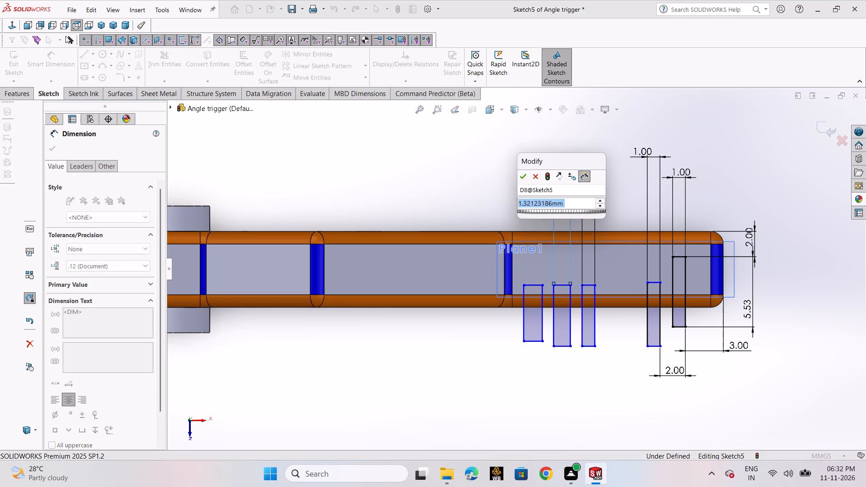
{"action": "key", "text": "1"}
{"action": "key", "text": "Return"}
{"action": "left_click", "coordinate": [528, 286]}
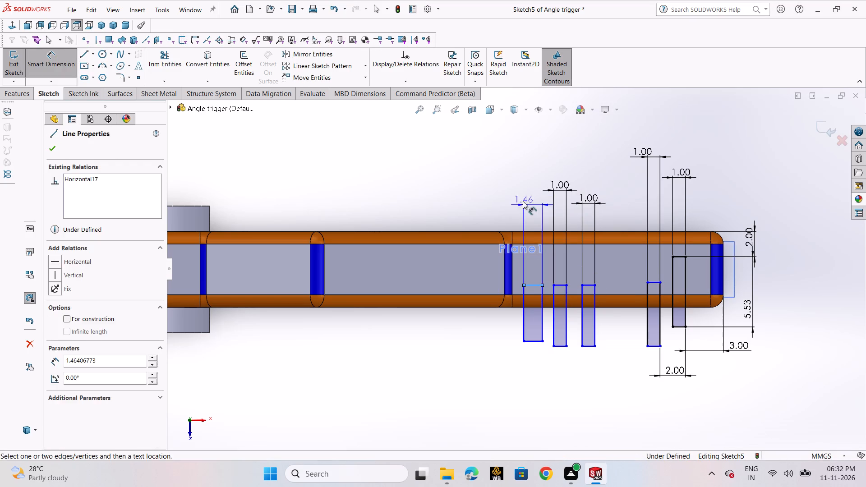
{"action": "left_click", "coordinate": [517, 178]}
{"action": "key", "text": "1"}
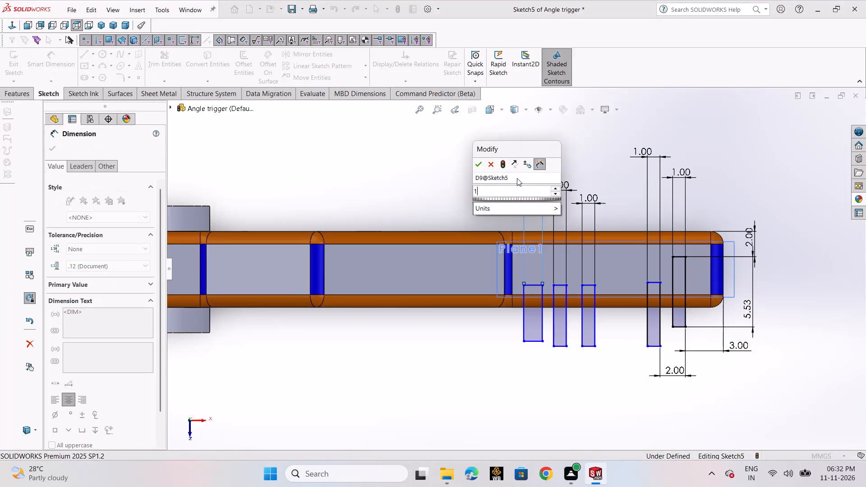
{"action": "key", "text": "Return"}
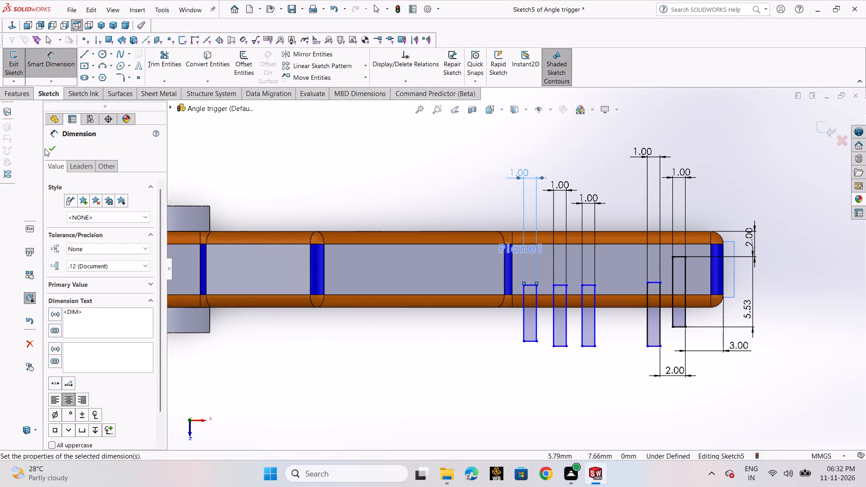
{"action": "left_click", "coordinate": [51, 150]}
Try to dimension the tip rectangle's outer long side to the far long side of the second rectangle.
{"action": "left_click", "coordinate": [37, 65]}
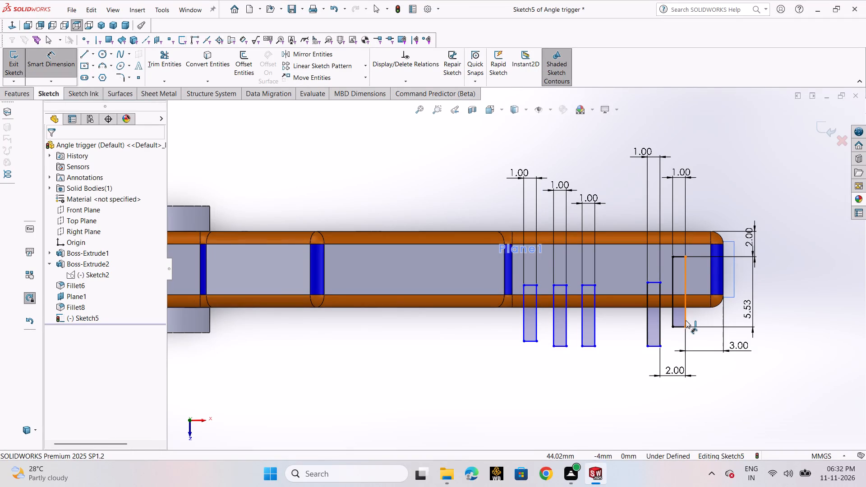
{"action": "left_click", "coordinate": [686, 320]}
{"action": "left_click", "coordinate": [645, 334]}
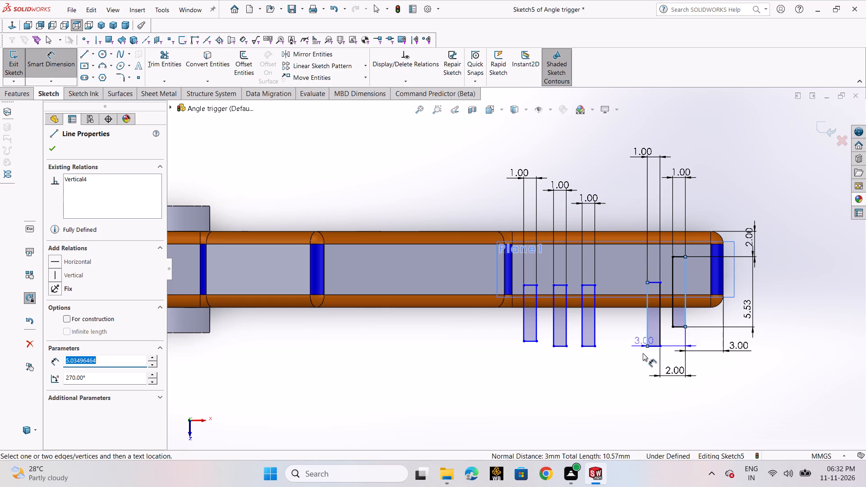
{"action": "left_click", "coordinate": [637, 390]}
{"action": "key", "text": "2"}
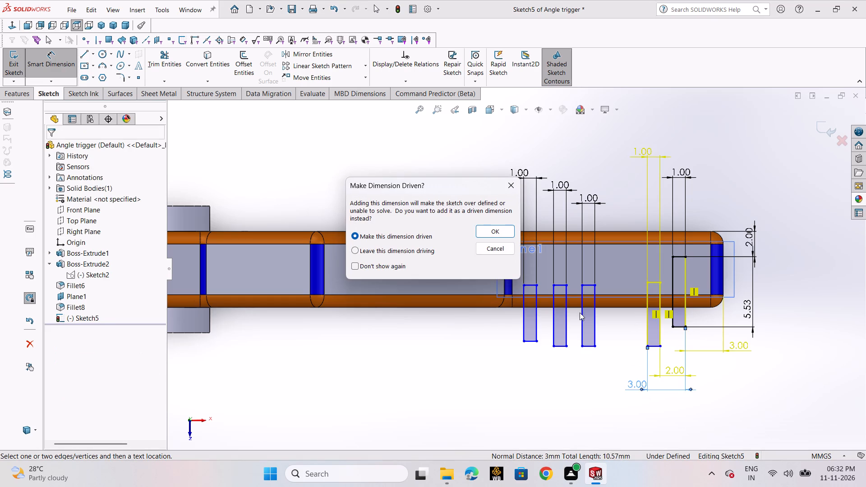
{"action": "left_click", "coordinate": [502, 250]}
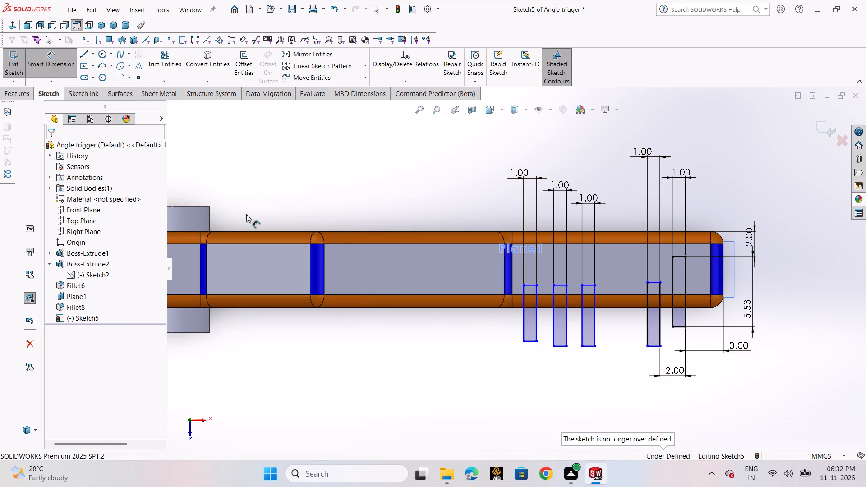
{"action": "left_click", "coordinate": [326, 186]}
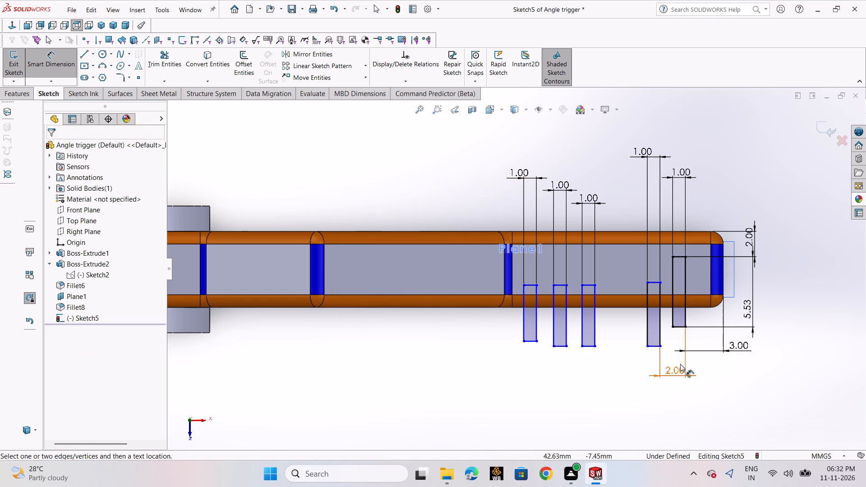
Make the inner short sides of all five rectangles, those lying within the grip, Collinear.
{"action": "scroll", "coordinate": [694, 358], "scroll_direction": "down", "scroll_amount": 2}
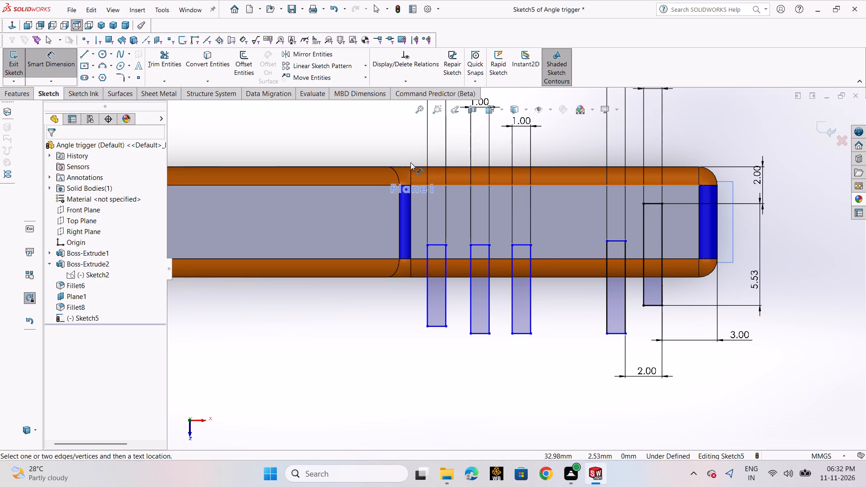
{"action": "left_click", "coordinate": [424, 79]}
{"action": "left_click", "coordinate": [427, 105]}
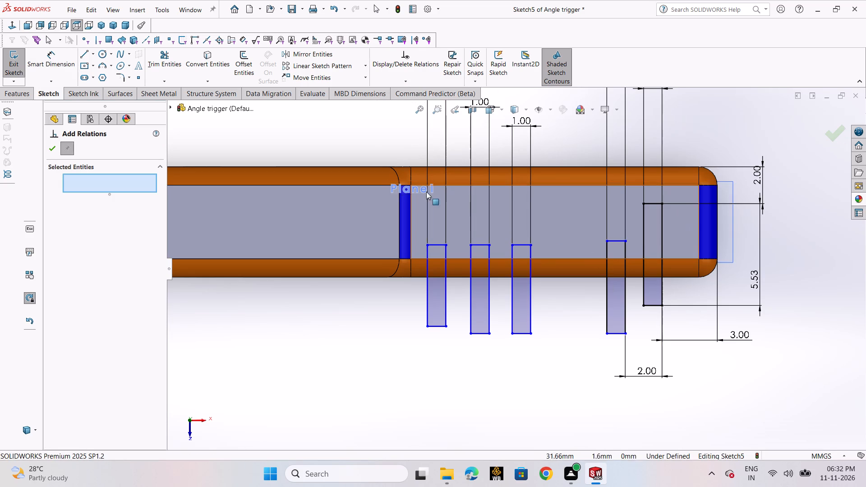
{"action": "left_click_drag", "start_coordinate": [376, 158], "coordinate": [668, 242]}
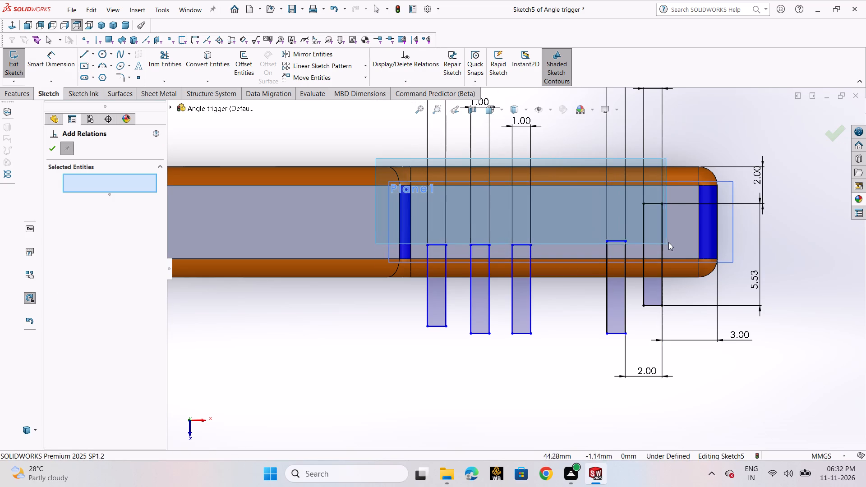
{"action": "left_click_drag", "start_coordinate": [668, 242], "coordinate": [679, 248]}
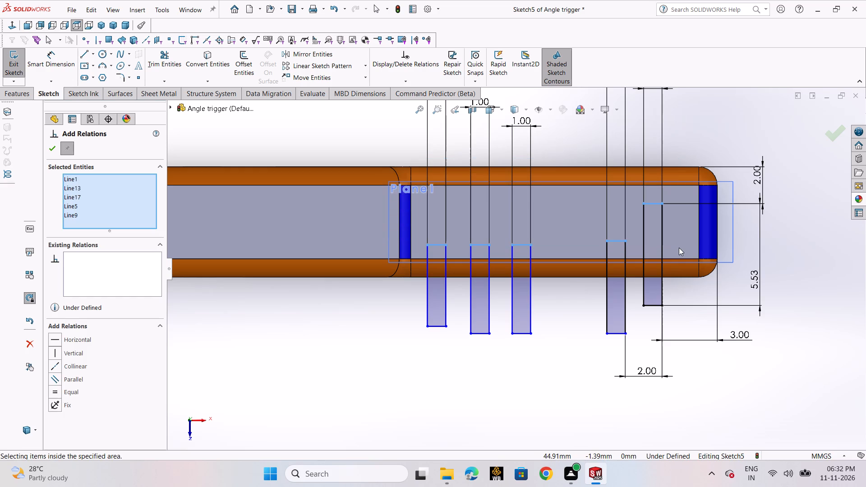
{"action": "left_click", "coordinate": [75, 366]}
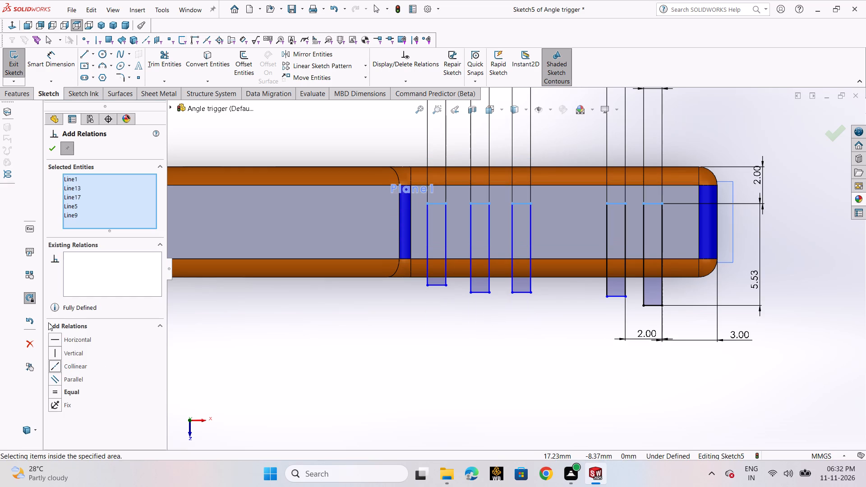
{"action": "left_click", "coordinate": [51, 152]}
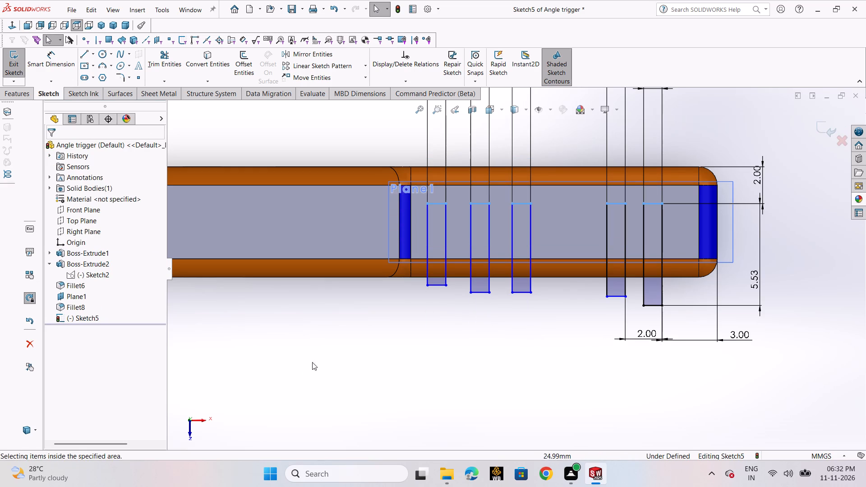
Align the rectangles' outer short ends with a Collinear relation on all ten short sides, deleting the conflicting relation between inner and outer ends.
{"action": "left_click", "coordinate": [404, 83]}
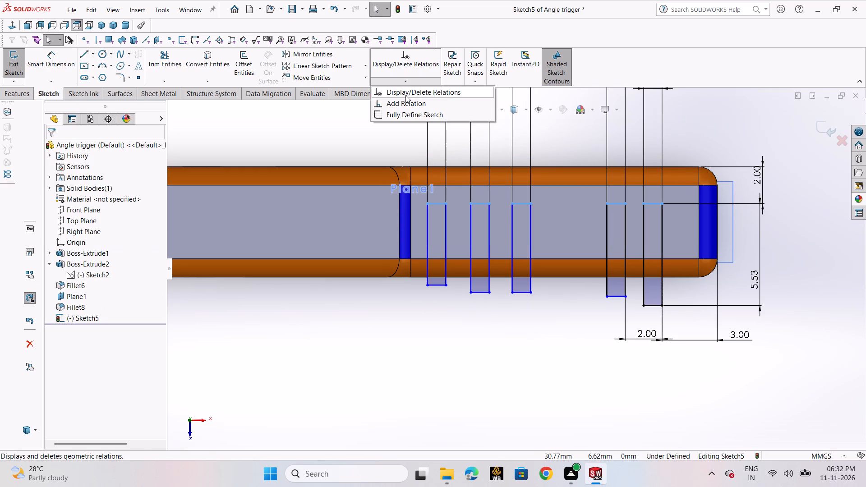
{"action": "left_click", "coordinate": [406, 98]}
{"action": "left_click_drag", "start_coordinate": [406, 285], "coordinate": [696, 348]}
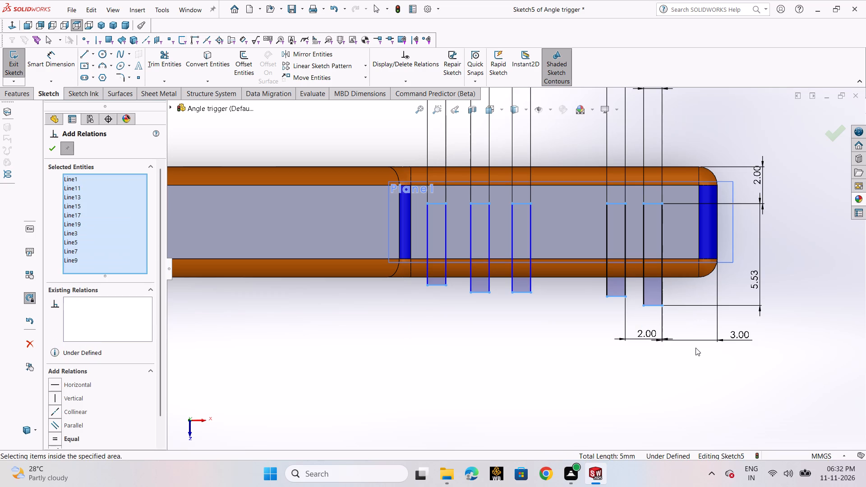
{"action": "left_click", "coordinate": [65, 414]}
{"action": "left_click", "coordinate": [50, 151]}
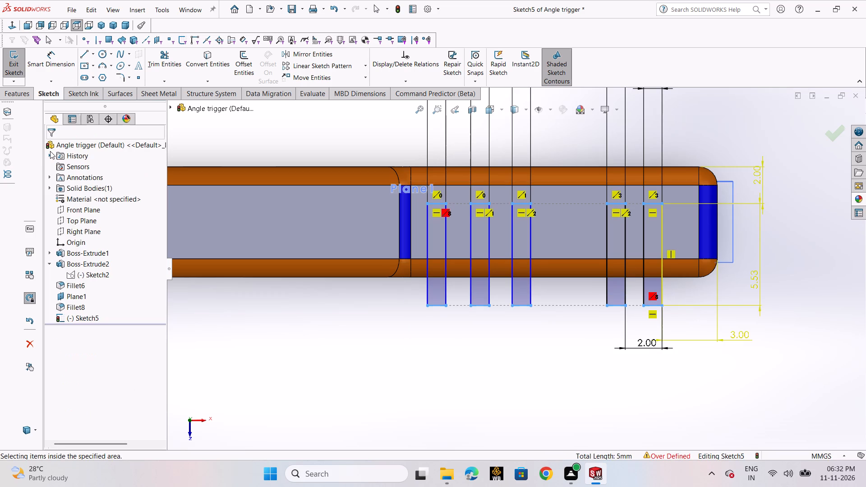
{"action": "left_click", "coordinate": [444, 215]}
{"action": "key", "text": "Delete"}
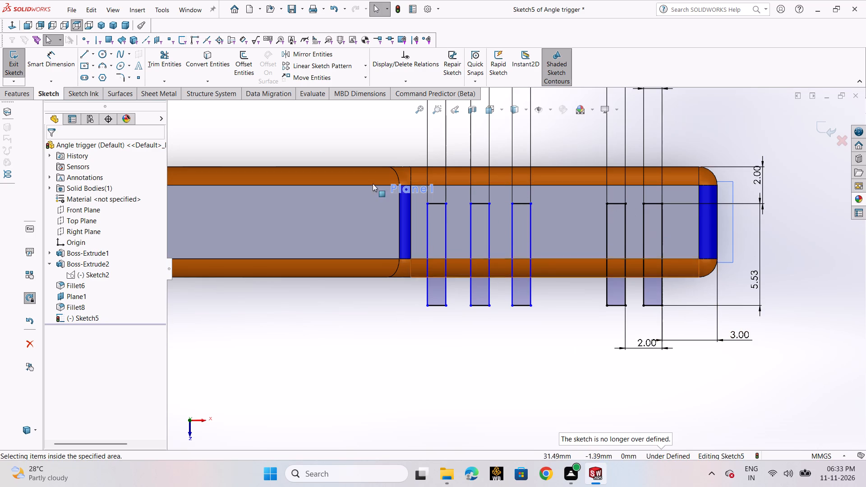
Dimension the spacing between the tip-side long edges of the second and third rectangles from the tip at 2 mm.
{"action": "left_click", "coordinate": [50, 62]}
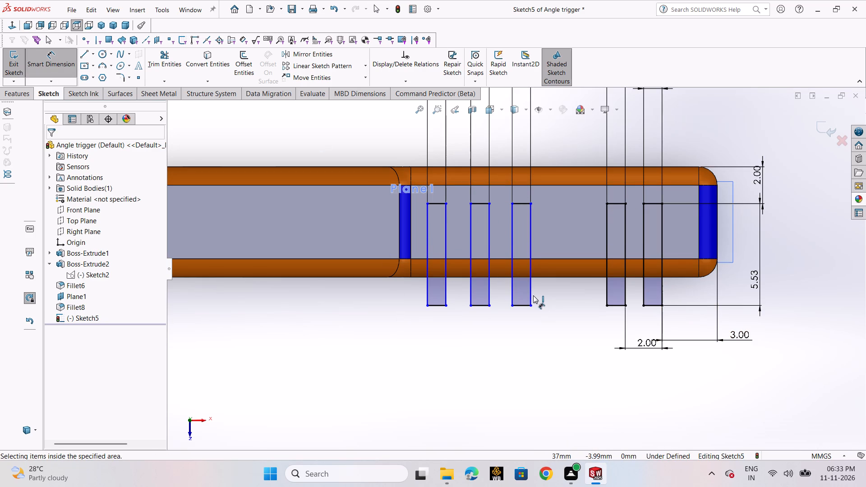
{"action": "left_click", "coordinate": [533, 294]}
{"action": "left_click", "coordinate": [626, 289]}
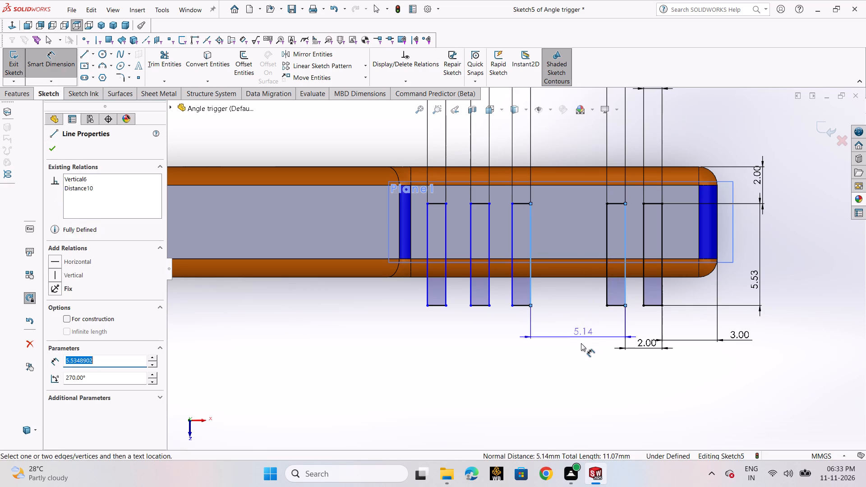
{"action": "left_click", "coordinate": [580, 347]}
{"action": "key", "text": "2"}
{"action": "key", "text": "Return"}
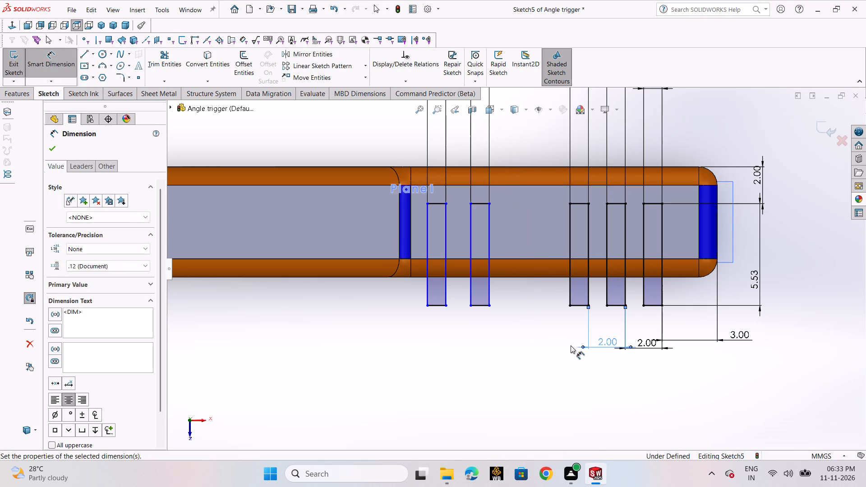
Dimension the spacing between the tip-side long edges of the third and fourth rectangles at 2 mm.
{"action": "left_click", "coordinate": [489, 297]}
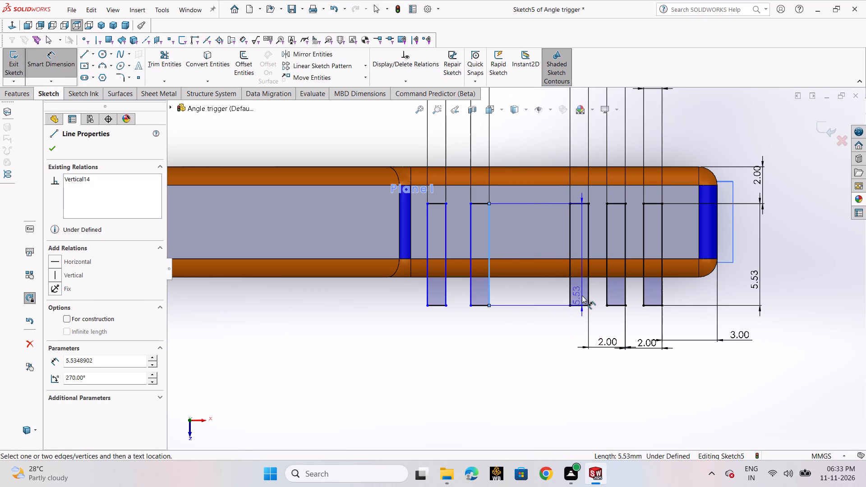
{"action": "left_click", "coordinate": [586, 294]}
{"action": "left_click", "coordinate": [549, 345]}
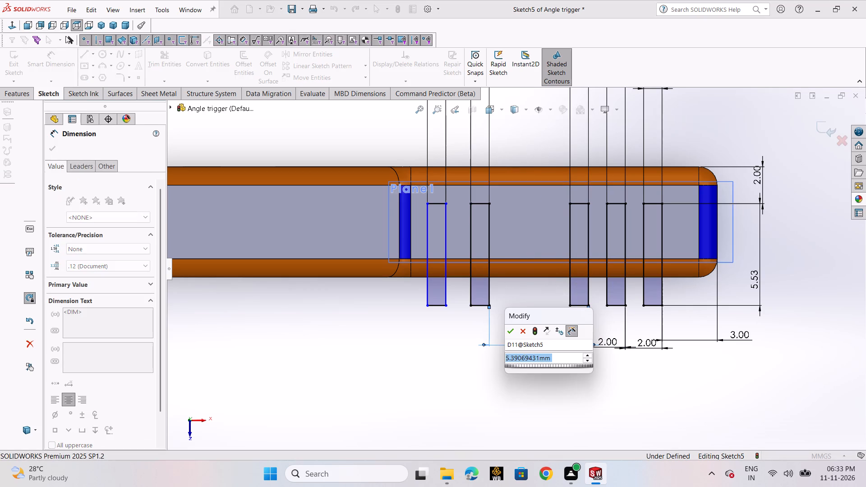
{"action": "key", "text": "2"}
{"action": "key", "text": "Return"}
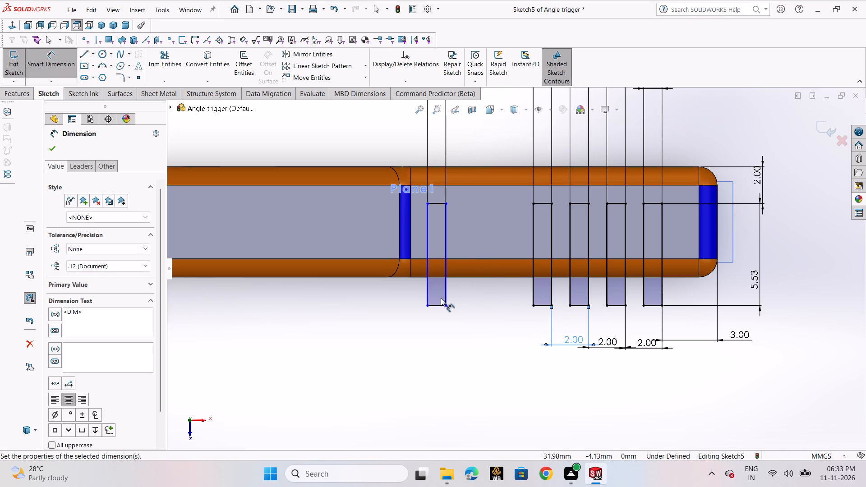
Dimension the spacing between the tip-side long edges of the fourth and fifth rectangles at 2 mm.
{"action": "left_click", "coordinate": [446, 292]}
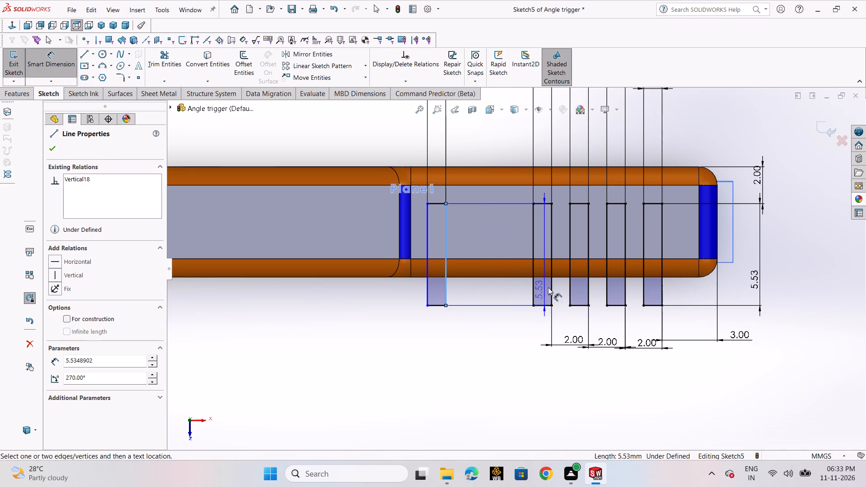
{"action": "left_click", "coordinate": [549, 286]}
{"action": "left_click", "coordinate": [517, 329]}
{"action": "key", "text": "2"}
{"action": "key", "text": "Return"}
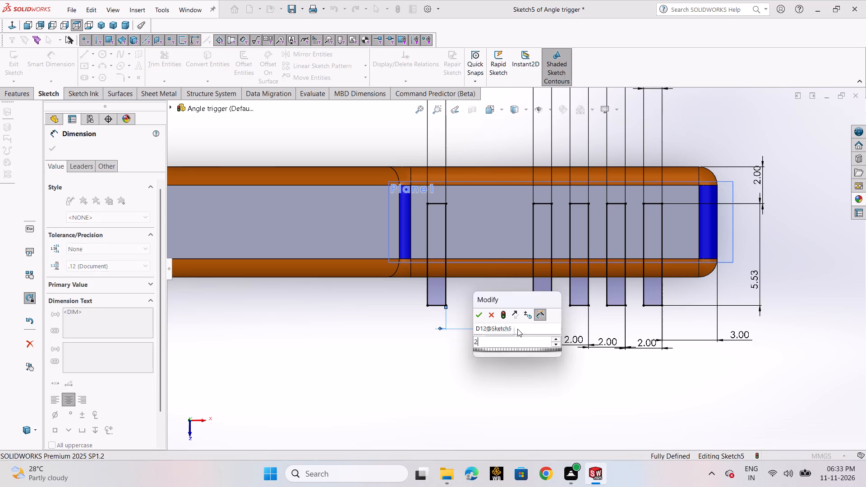
{"action": "left_click", "coordinate": [54, 151]}
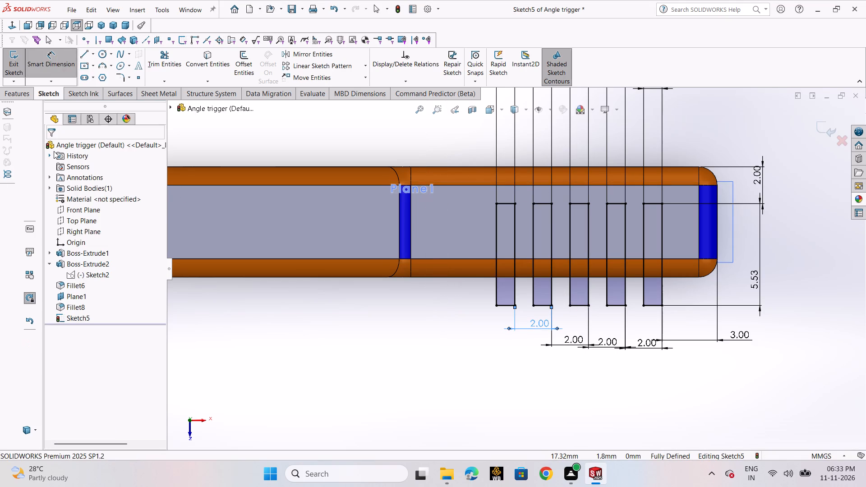
Finish the sketch and make a Blind Extruded Cut of the five rectangles, 1 mm deep from the sketch plane.
{"action": "left_click", "coordinate": [23, 66]}
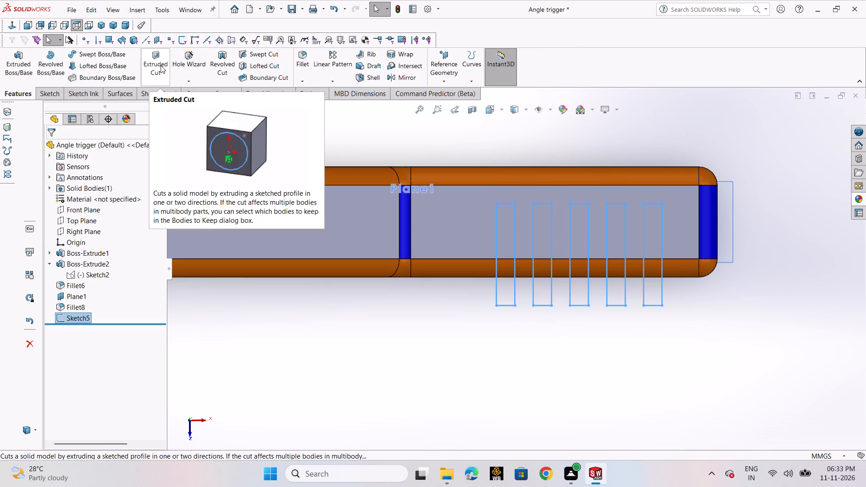
{"action": "left_click", "coordinate": [161, 65]}
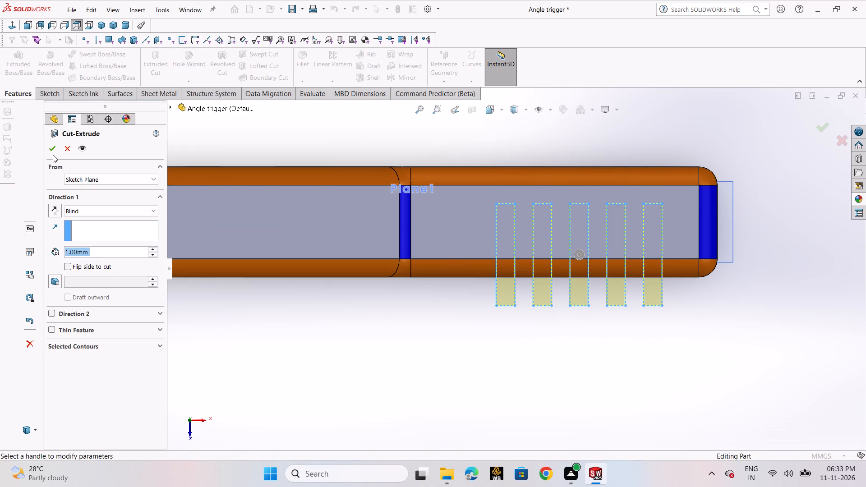
{"action": "left_click", "coordinate": [52, 154]}
{"action": "left_click", "coordinate": [514, 376]}
{"action": "middle_click_drag", "start_coordinate": [524, 363], "coordinate": [521, 351]}
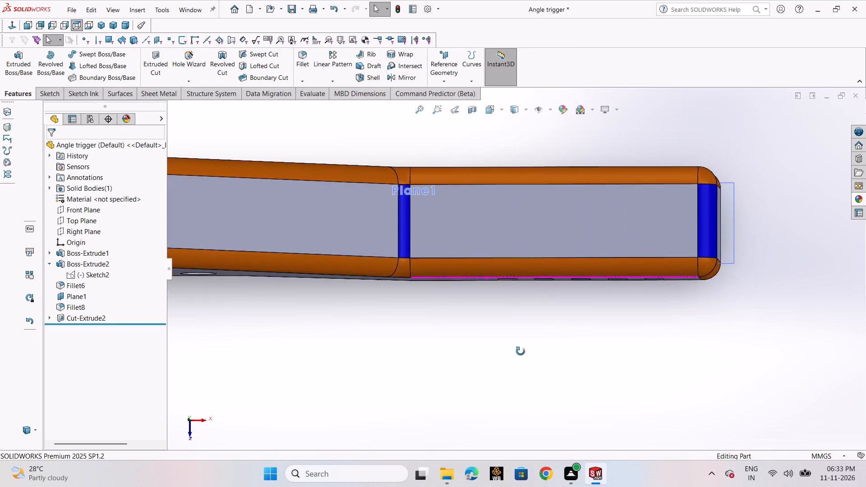
Delete the Cut-Extrude2 feature of the five grip slots, keeping its rectangle sketch.
{"action": "middle_click_drag", "start_coordinate": [521, 351], "coordinate": [519, 198]}
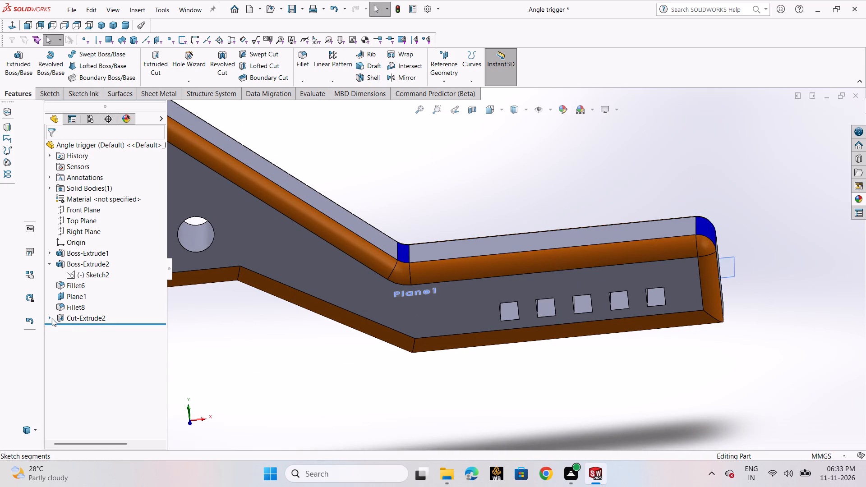
{"action": "left_click", "coordinate": [71, 320]}
{"action": "left_click", "coordinate": [100, 317]}
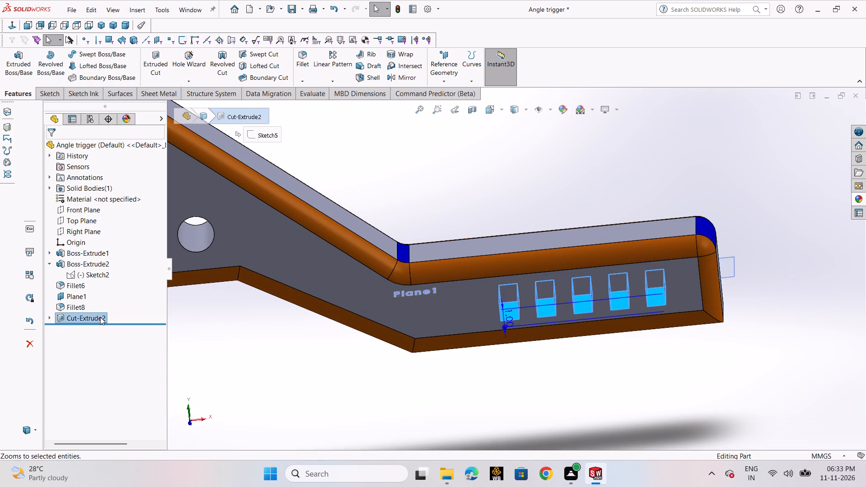
{"action": "right_click", "coordinate": [100, 317]}
{"action": "left_click", "coordinate": [134, 317]}
{"action": "right_click", "coordinate": [85, 322]}
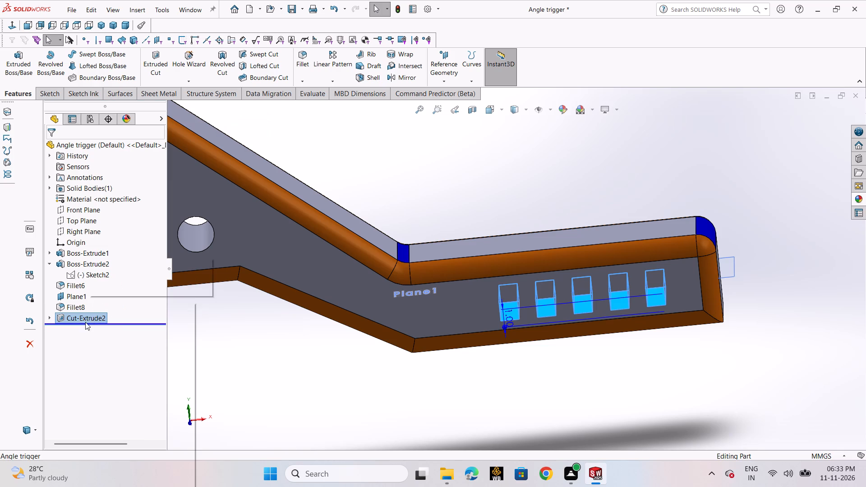
{"action": "left_click", "coordinate": [109, 351]}
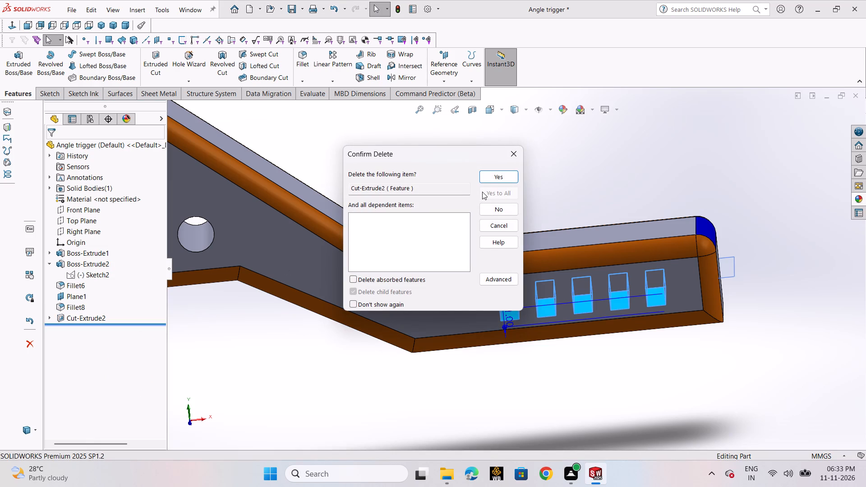
{"action": "left_click", "coordinate": [489, 179]}
{"action": "left_click", "coordinate": [601, 359]}
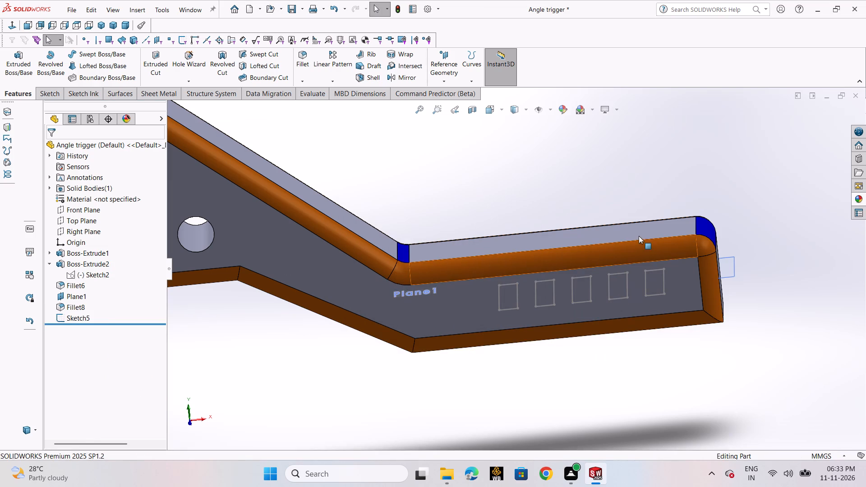
Sketch on the grip section's upper flat face, convert that face's outline into the sketch and finish it.
{"action": "left_click", "coordinate": [642, 227]}
{"action": "left_click", "coordinate": [690, 202]}
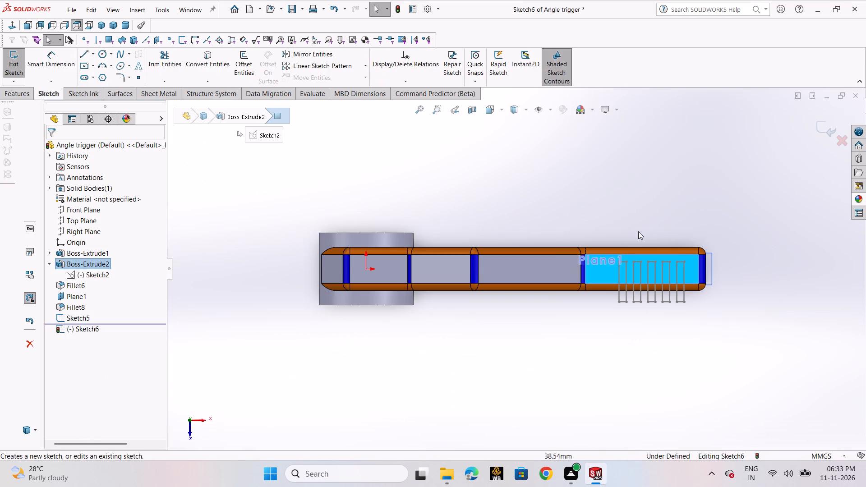
{"action": "left_click", "coordinate": [213, 55]}
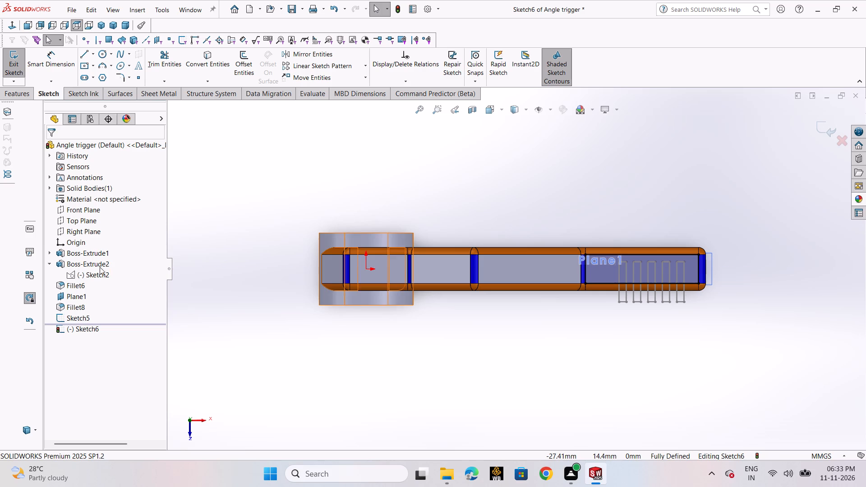
{"action": "left_click", "coordinate": [83, 318]}
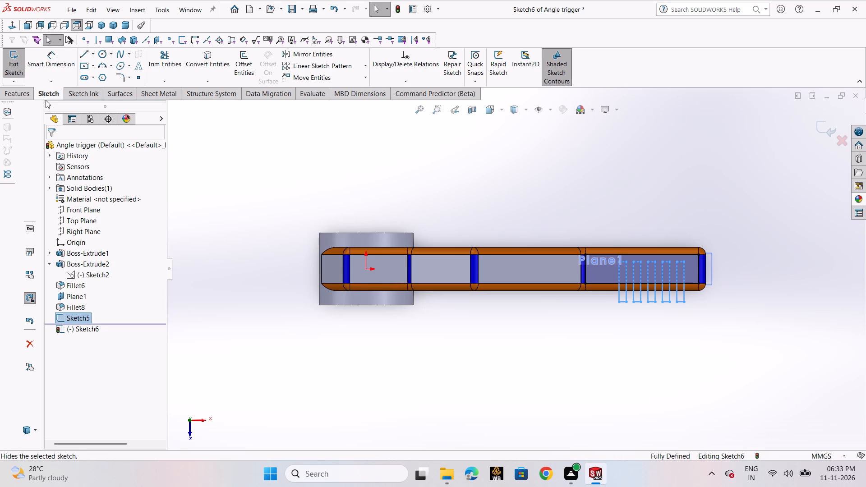
{"action": "left_click", "coordinate": [745, 166]}
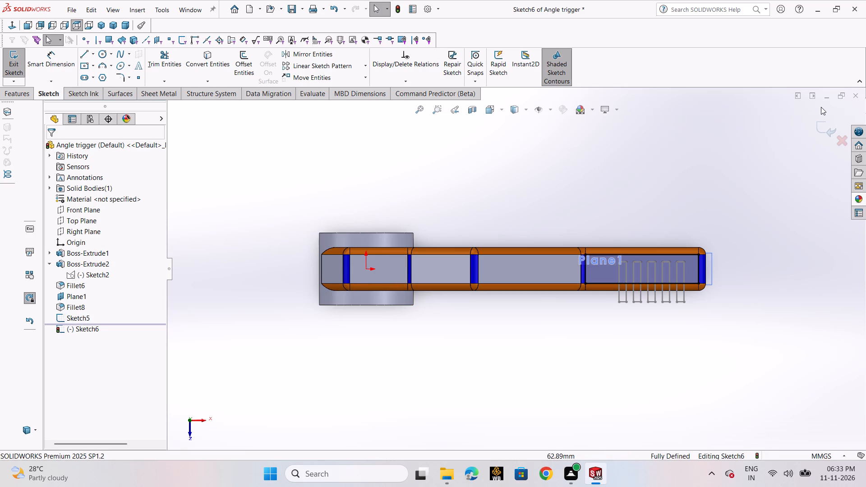
{"action": "left_click", "coordinate": [823, 122]}
Edit the grip's upper-face sketch to add the five rectangles converted from Sketch5, and finish it.
{"action": "middle_click_drag", "start_coordinate": [774, 228], "coordinate": [751, 101]}
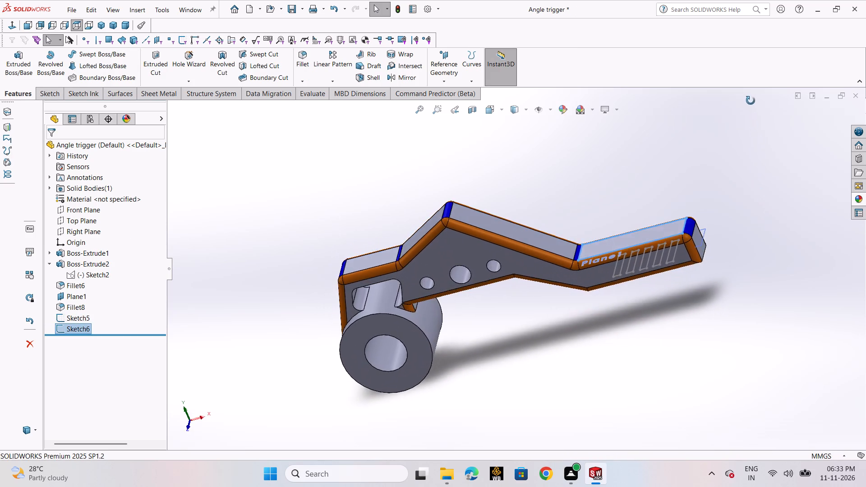
{"action": "middle_click_drag", "start_coordinate": [751, 101], "coordinate": [730, 135]}
{"action": "left_click", "coordinate": [735, 225]}
{"action": "scroll", "coordinate": [699, 298], "scroll_direction": "down", "scroll_amount": 3}
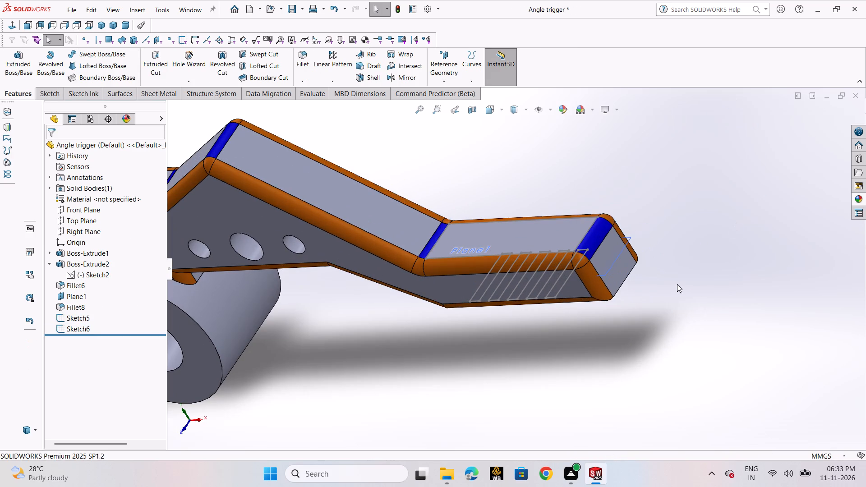
{"action": "scroll", "coordinate": [642, 287], "scroll_direction": "up", "scroll_amount": 2}
{"action": "middle_click_drag", "start_coordinate": [636, 266], "coordinate": [666, 255]}
{"action": "middle_click_drag", "start_coordinate": [668, 251], "coordinate": [670, 244]}
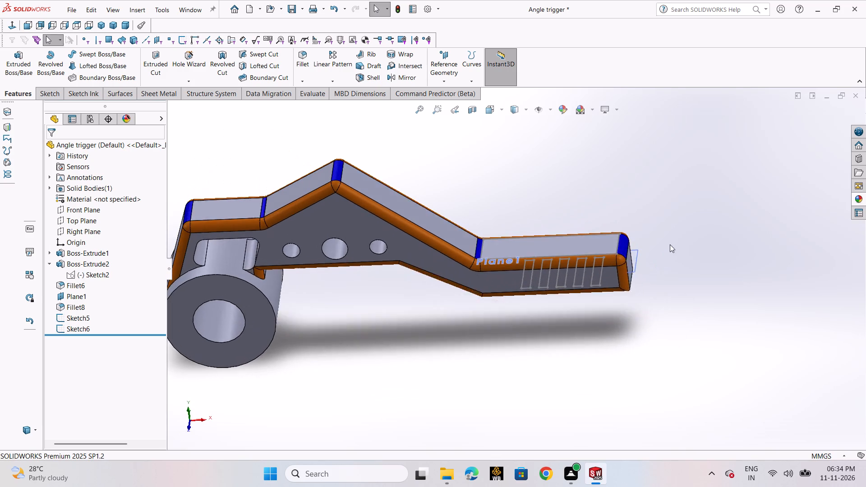
{"action": "middle_click_drag", "start_coordinate": [670, 244], "coordinate": [669, 245]}
{"action": "middle_click", "coordinate": [670, 242]}
{"action": "middle_click_drag", "start_coordinate": [673, 232], "coordinate": [679, 200]}
{"action": "left_click", "coordinate": [556, 243]}
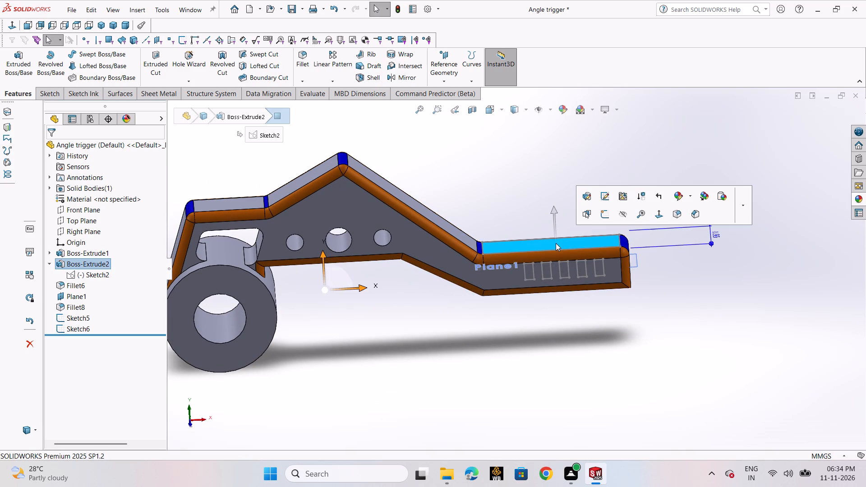
{"action": "left_click", "coordinate": [67, 328]}
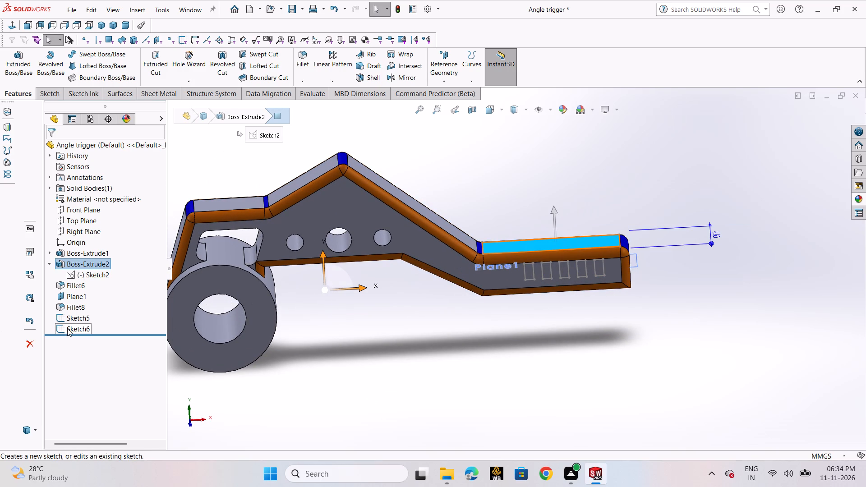
{"action": "left_click", "coordinate": [66, 319]}
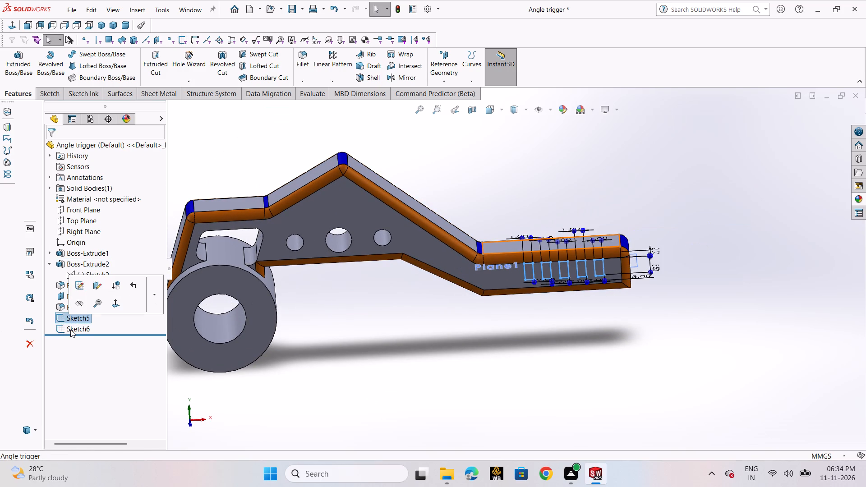
{"action": "left_click", "coordinate": [70, 330]}
{"action": "left_click", "coordinate": [83, 299]}
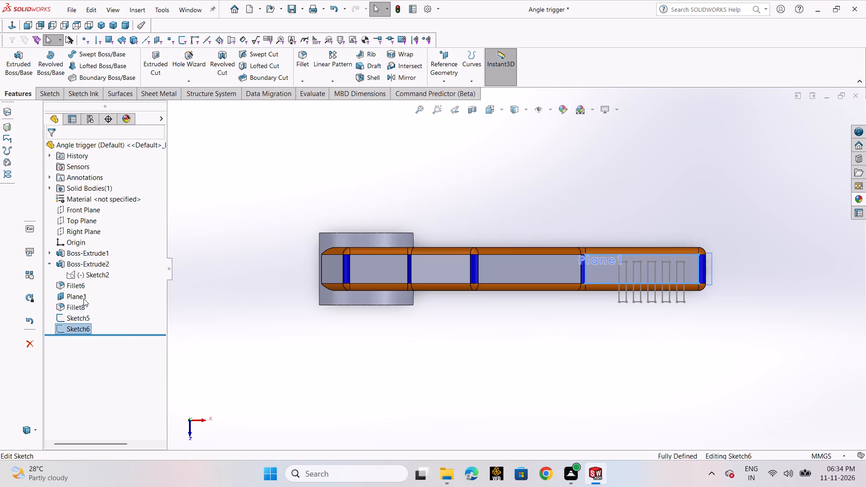
{"action": "left_click", "coordinate": [214, 60]}
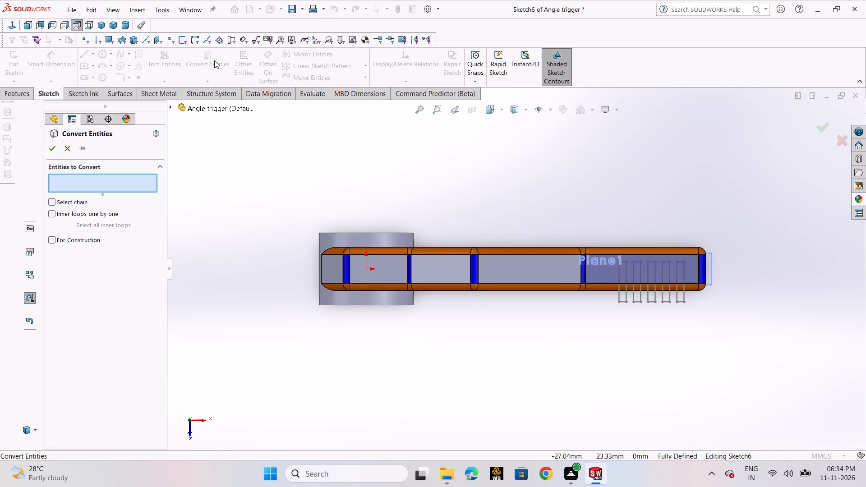
{"action": "left_click", "coordinate": [167, 106]}
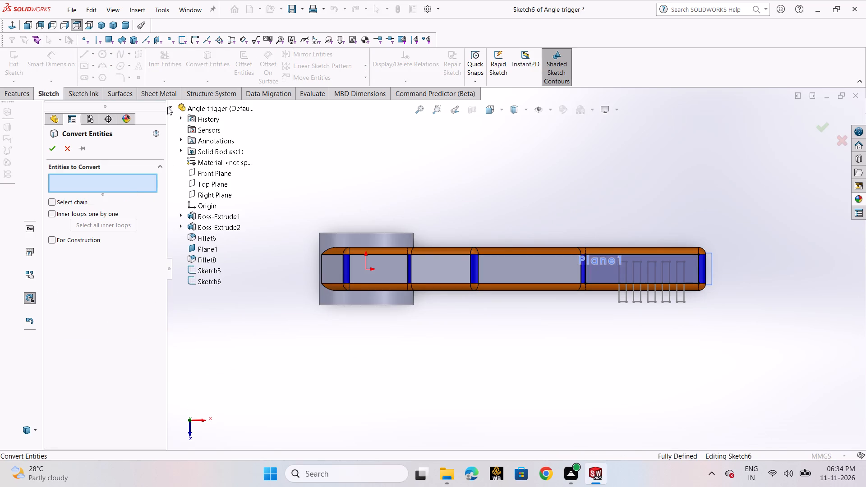
{"action": "left_click", "coordinate": [203, 267]}
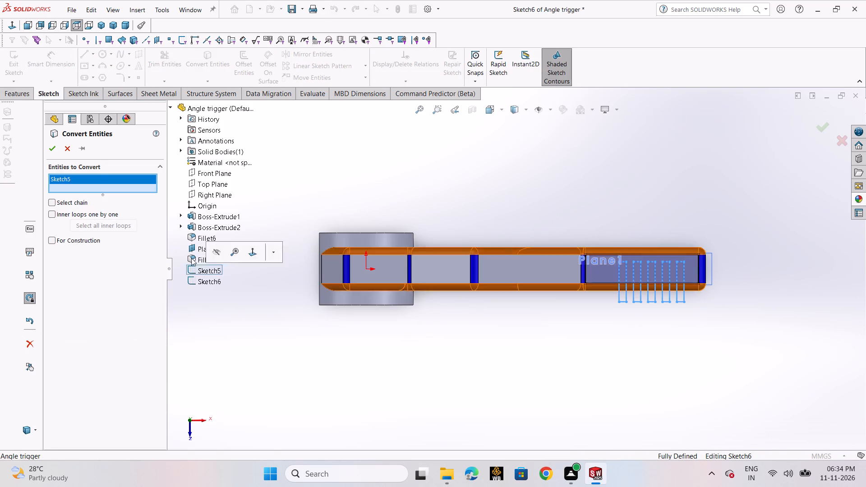
{"action": "left_click", "coordinate": [55, 152]}
{"action": "middle_click_drag", "start_coordinate": [507, 354], "coordinate": [489, 223]}
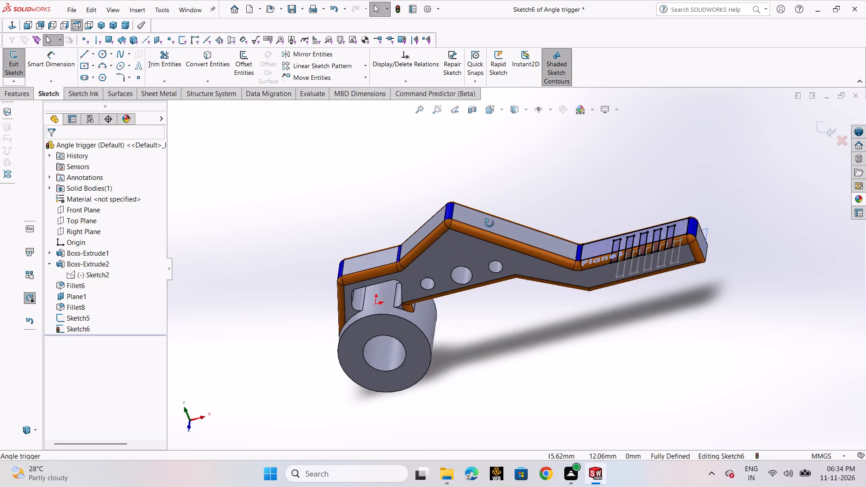
{"action": "middle_click_drag", "start_coordinate": [489, 223], "coordinate": [494, 212]}
{"action": "left_click", "coordinate": [15, 65]}
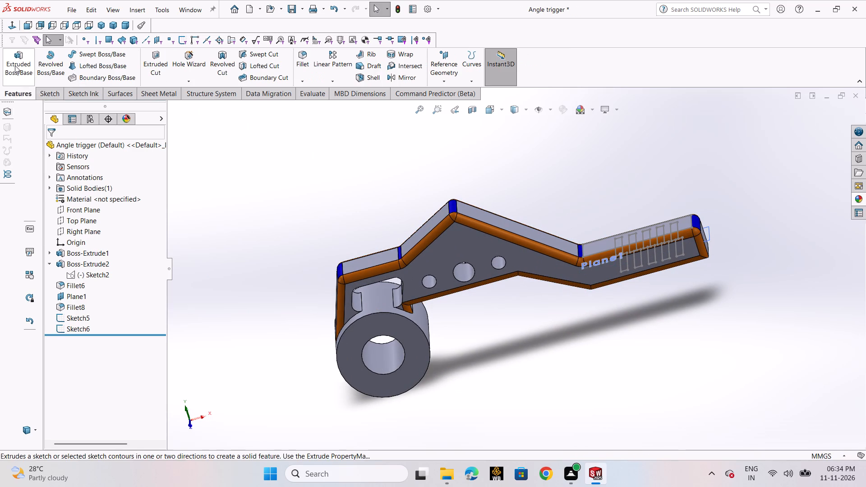
Start a sketch on the grip section's flat underside face and convert that face's outline into it.
{"action": "scroll", "coordinate": [674, 305], "scroll_direction": "down", "scroll_amount": 2}
{"action": "middle_click_drag", "start_coordinate": [677, 298], "coordinate": [647, 206]}
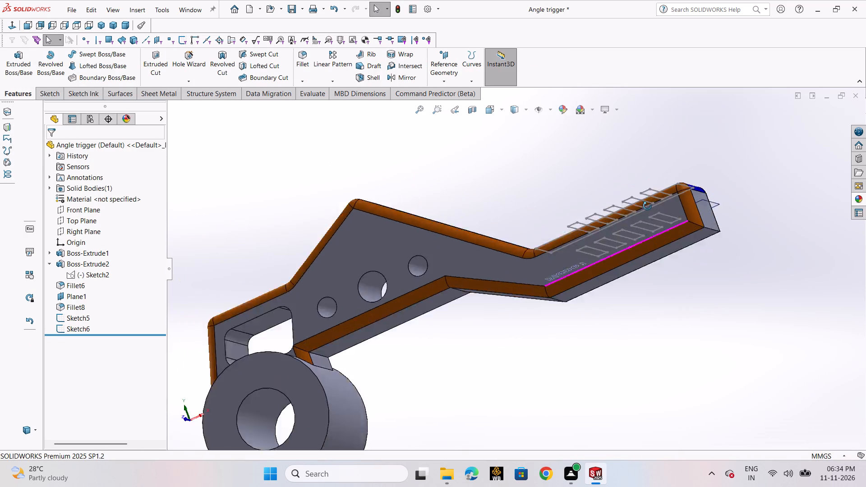
{"action": "middle_click_drag", "start_coordinate": [647, 206], "coordinate": [626, 163]}
{"action": "scroll", "coordinate": [623, 162], "scroll_direction": "up", "scroll_amount": 1}
{"action": "left_click", "coordinate": [657, 257]}
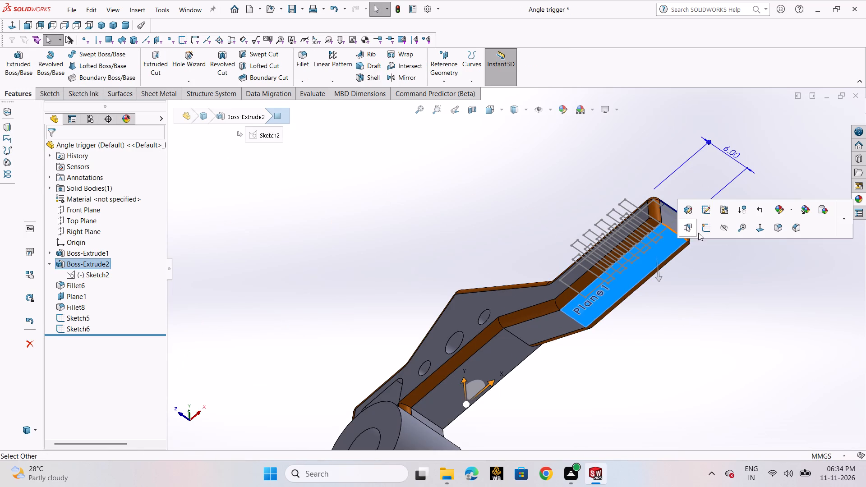
{"action": "left_click", "coordinate": [698, 233]}
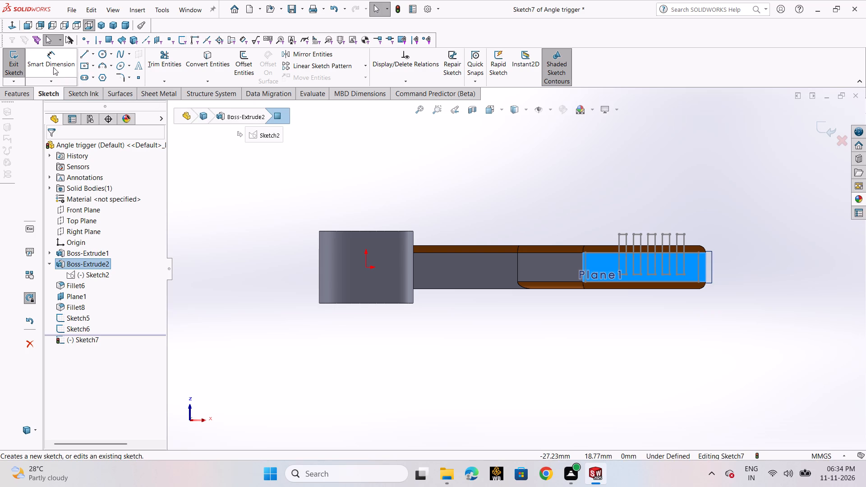
{"action": "left_click", "coordinate": [205, 58]}
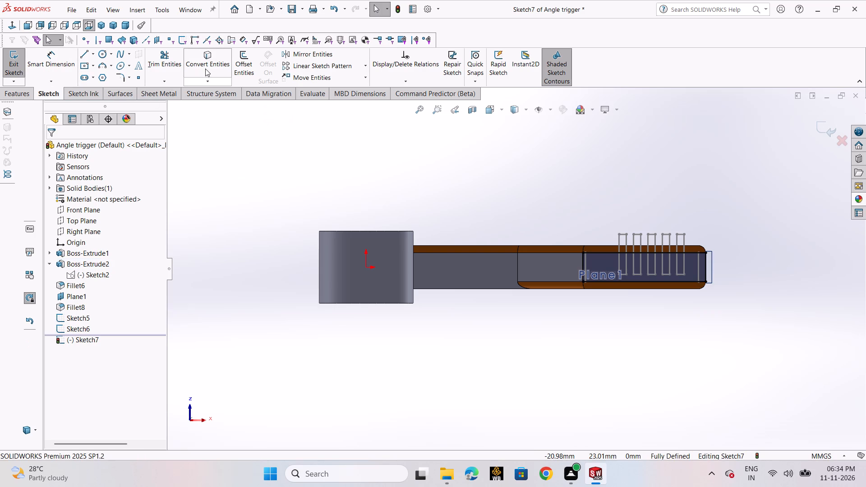
Convert the five rectangles of Sketch5 into the underside sketch and finish it.
{"action": "left_click", "coordinate": [203, 58]}
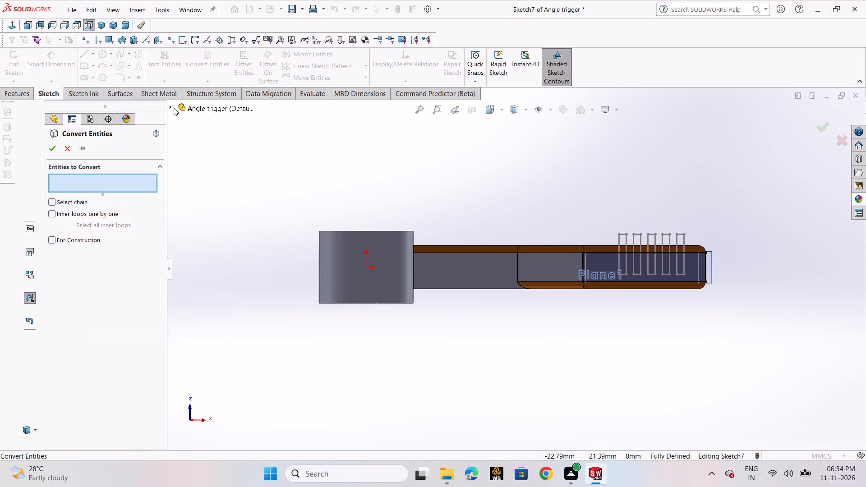
{"action": "left_click", "coordinate": [170, 107]}
{"action": "left_click", "coordinate": [196, 271]}
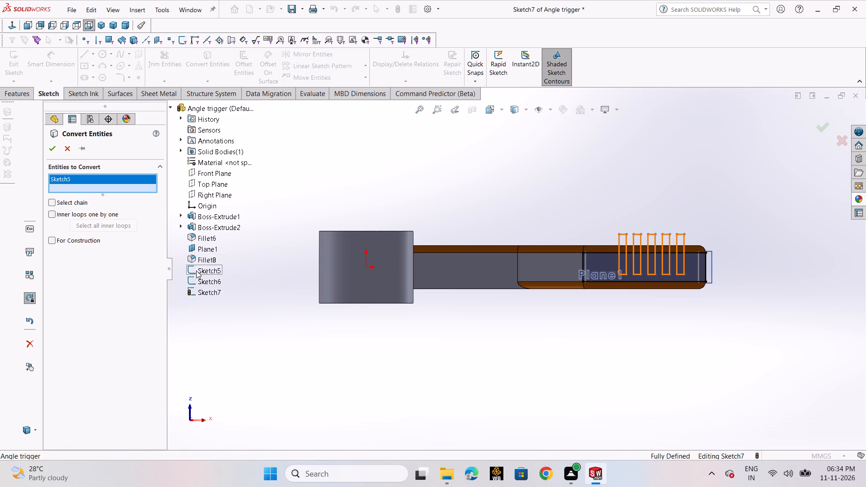
{"action": "left_click", "coordinate": [55, 152]}
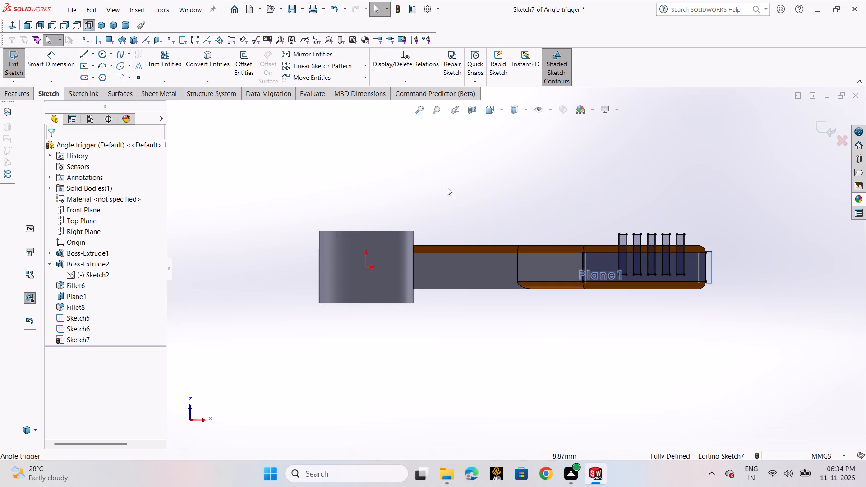
{"action": "scroll", "coordinate": [505, 186], "scroll_direction": "up", "scroll_amount": 1}
{"action": "middle_click_drag", "start_coordinate": [505, 186], "coordinate": [511, 363]}
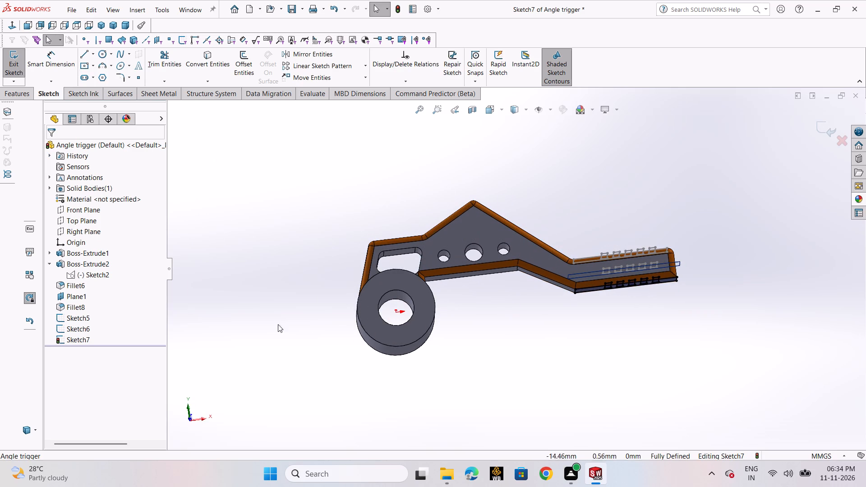
{"action": "left_click", "coordinate": [69, 319]}
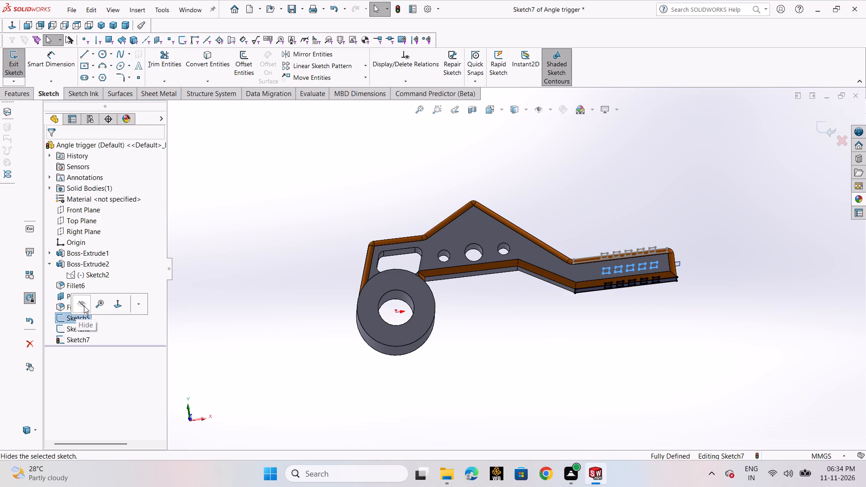
{"action": "left_click", "coordinate": [120, 307]}
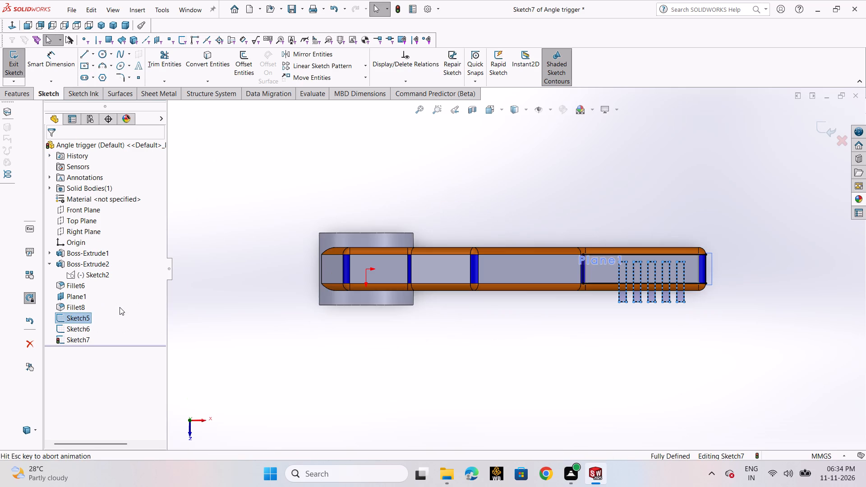
{"action": "left_click", "coordinate": [819, 125]}
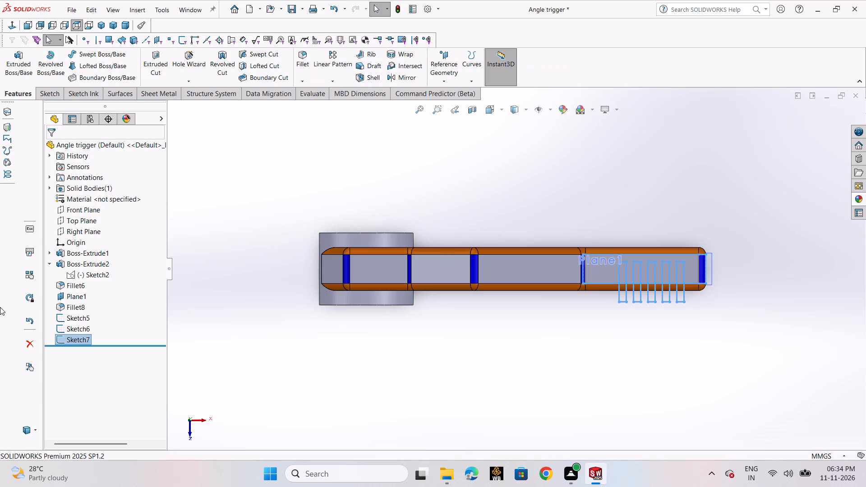
Hide Sketch5, the original rectangle sketch on Plane1.
{"action": "left_click", "coordinate": [69, 320]}
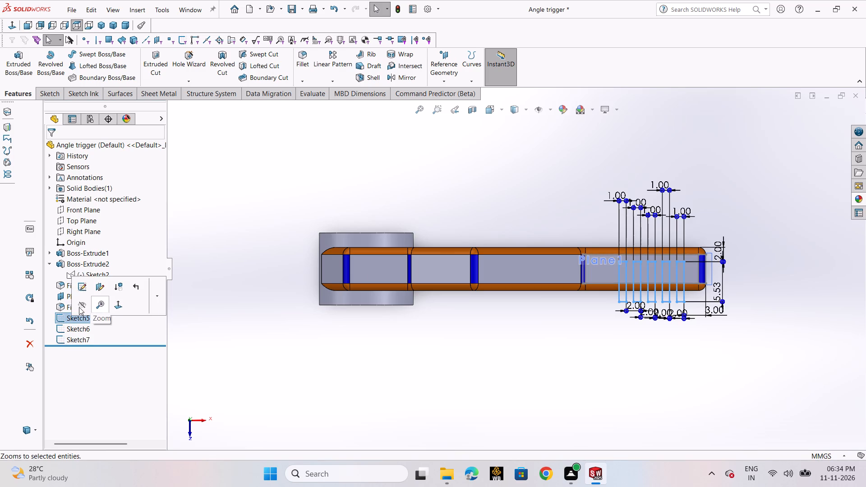
{"action": "left_click", "coordinate": [79, 307]}
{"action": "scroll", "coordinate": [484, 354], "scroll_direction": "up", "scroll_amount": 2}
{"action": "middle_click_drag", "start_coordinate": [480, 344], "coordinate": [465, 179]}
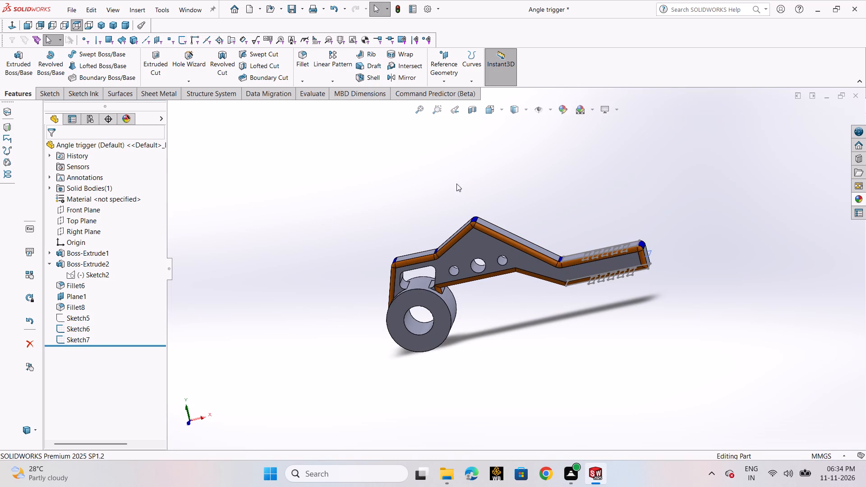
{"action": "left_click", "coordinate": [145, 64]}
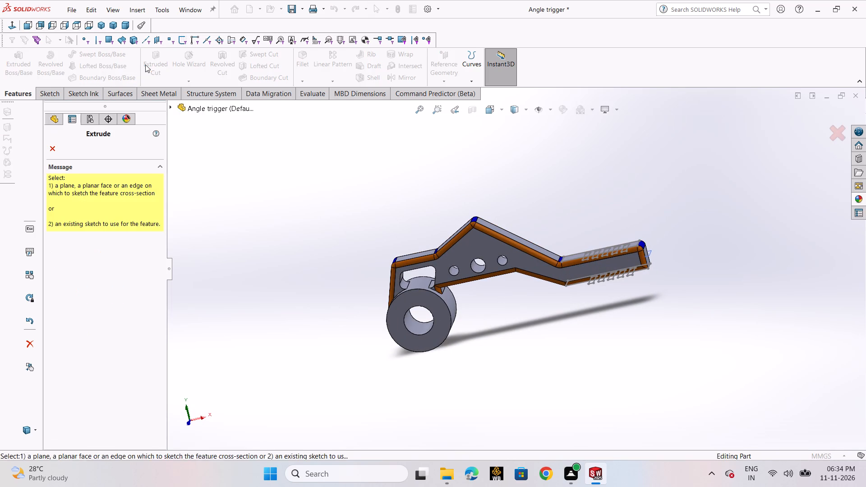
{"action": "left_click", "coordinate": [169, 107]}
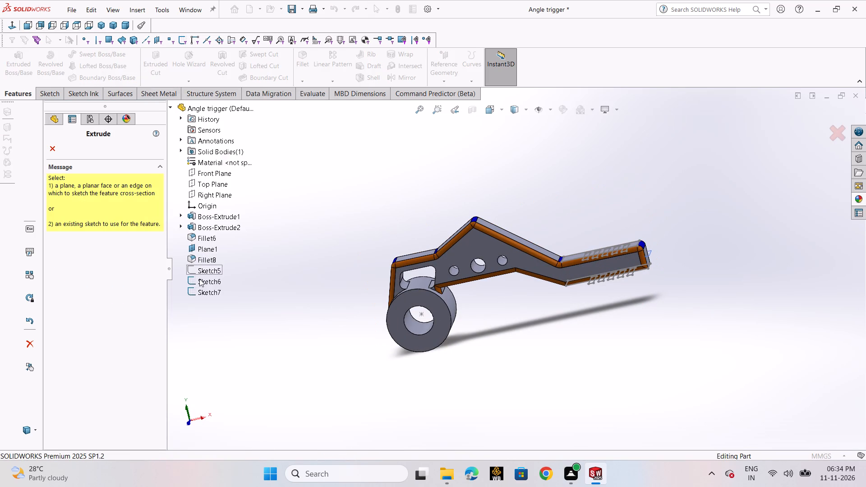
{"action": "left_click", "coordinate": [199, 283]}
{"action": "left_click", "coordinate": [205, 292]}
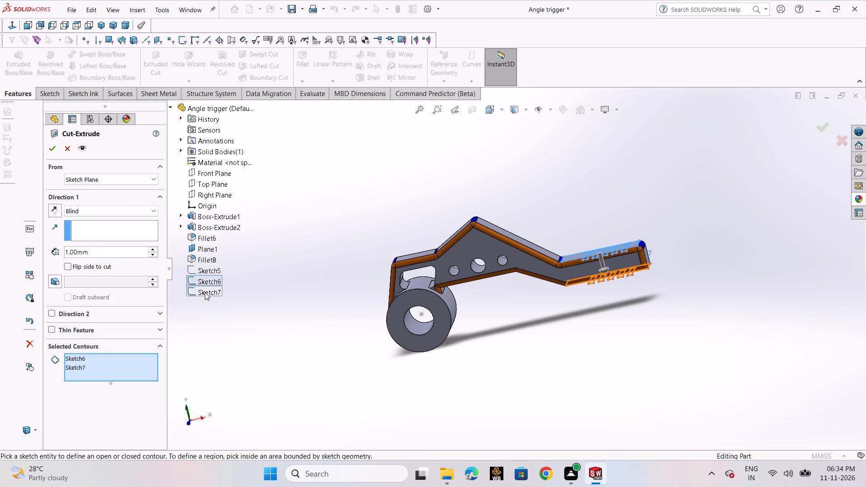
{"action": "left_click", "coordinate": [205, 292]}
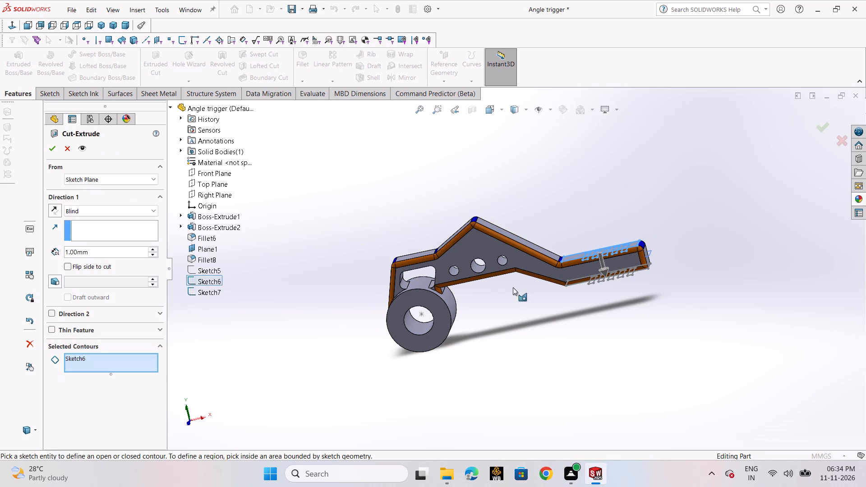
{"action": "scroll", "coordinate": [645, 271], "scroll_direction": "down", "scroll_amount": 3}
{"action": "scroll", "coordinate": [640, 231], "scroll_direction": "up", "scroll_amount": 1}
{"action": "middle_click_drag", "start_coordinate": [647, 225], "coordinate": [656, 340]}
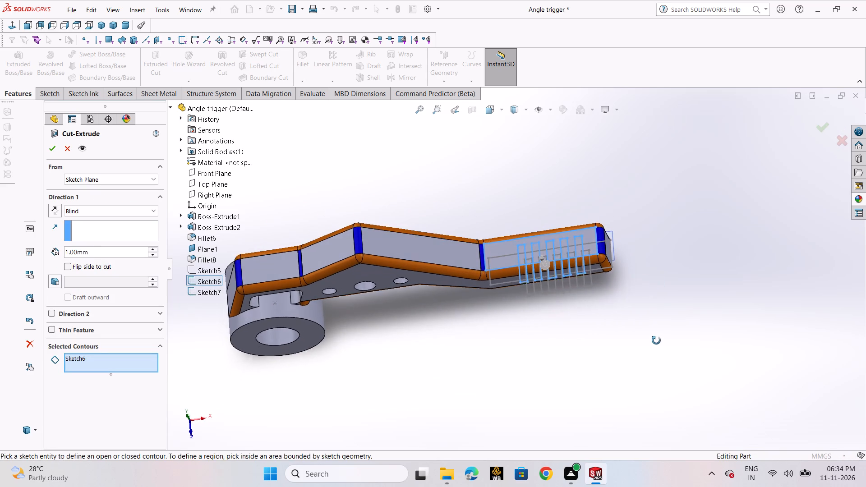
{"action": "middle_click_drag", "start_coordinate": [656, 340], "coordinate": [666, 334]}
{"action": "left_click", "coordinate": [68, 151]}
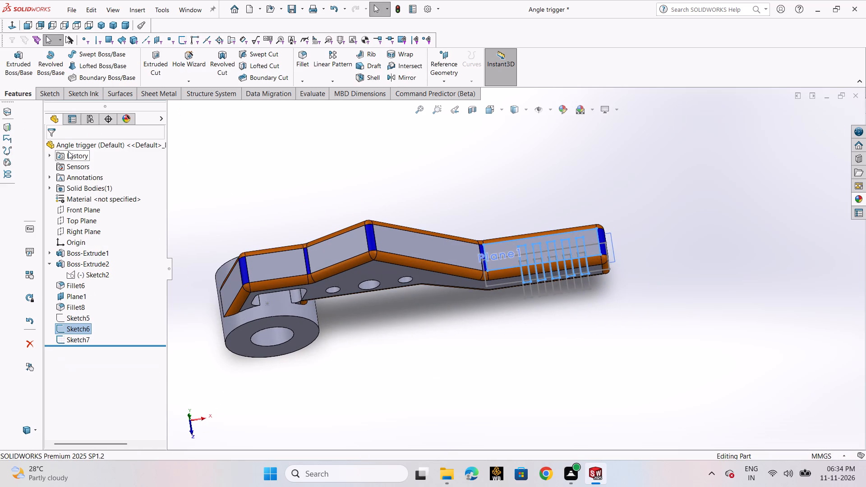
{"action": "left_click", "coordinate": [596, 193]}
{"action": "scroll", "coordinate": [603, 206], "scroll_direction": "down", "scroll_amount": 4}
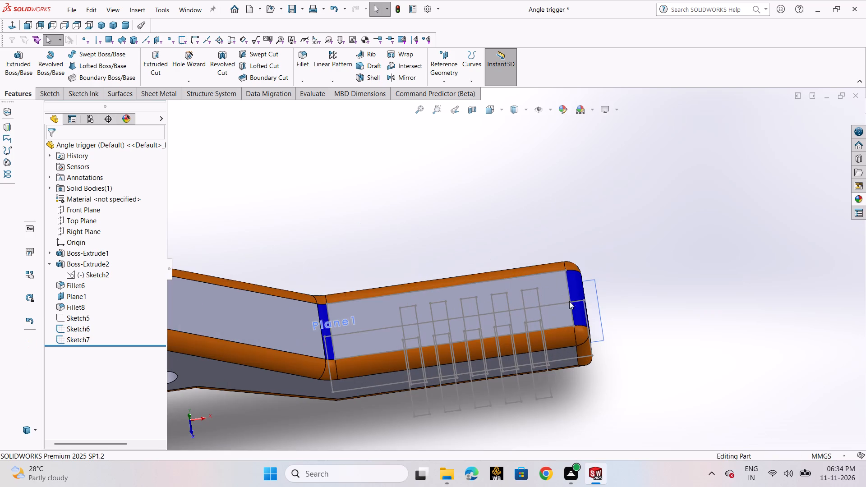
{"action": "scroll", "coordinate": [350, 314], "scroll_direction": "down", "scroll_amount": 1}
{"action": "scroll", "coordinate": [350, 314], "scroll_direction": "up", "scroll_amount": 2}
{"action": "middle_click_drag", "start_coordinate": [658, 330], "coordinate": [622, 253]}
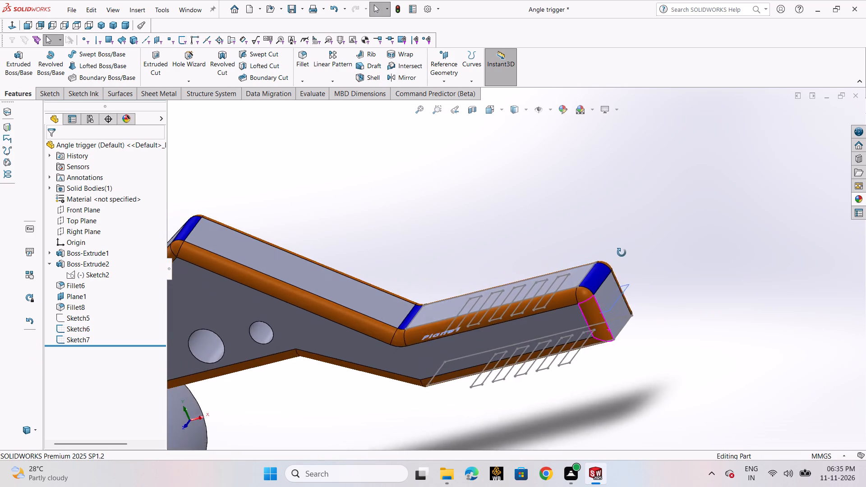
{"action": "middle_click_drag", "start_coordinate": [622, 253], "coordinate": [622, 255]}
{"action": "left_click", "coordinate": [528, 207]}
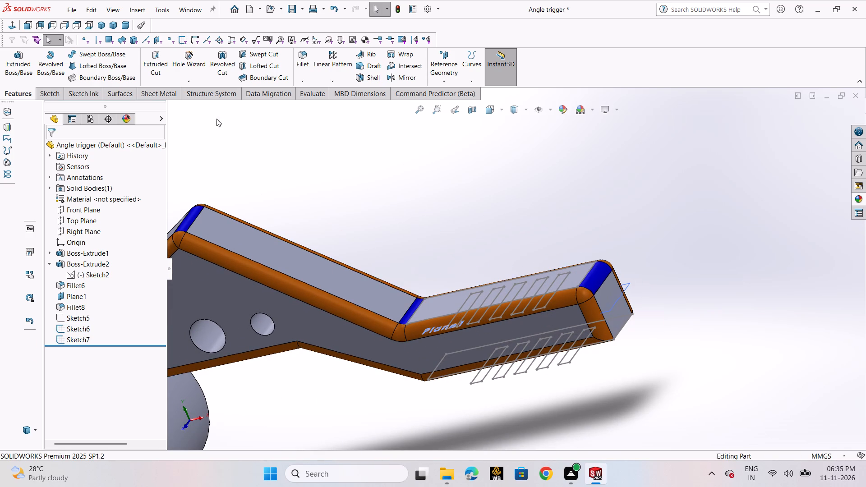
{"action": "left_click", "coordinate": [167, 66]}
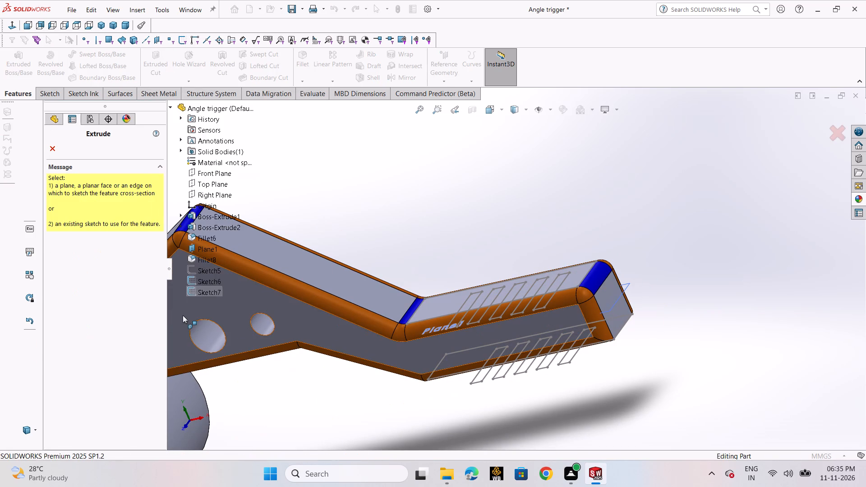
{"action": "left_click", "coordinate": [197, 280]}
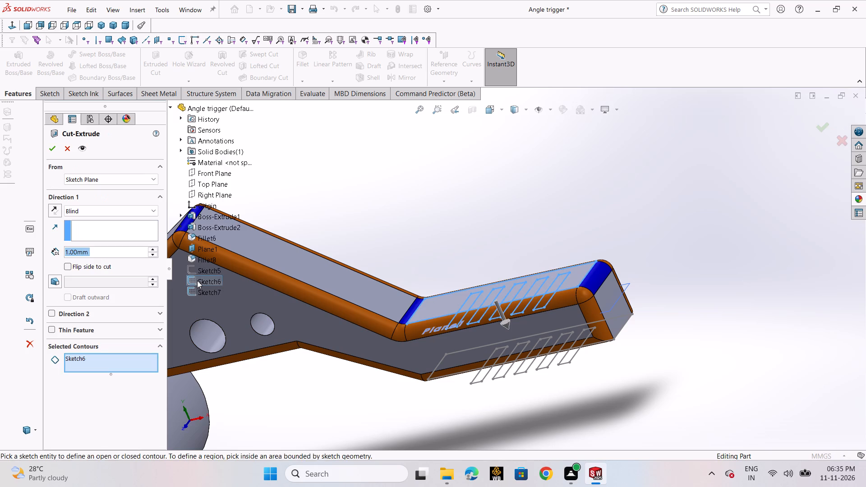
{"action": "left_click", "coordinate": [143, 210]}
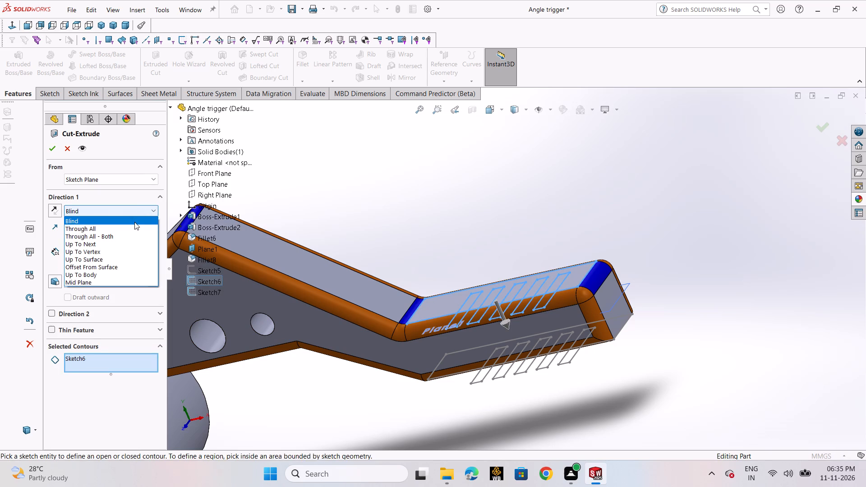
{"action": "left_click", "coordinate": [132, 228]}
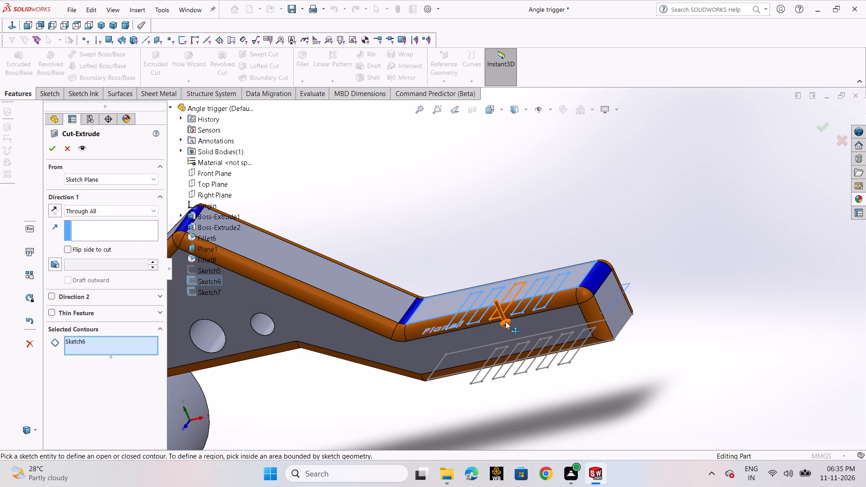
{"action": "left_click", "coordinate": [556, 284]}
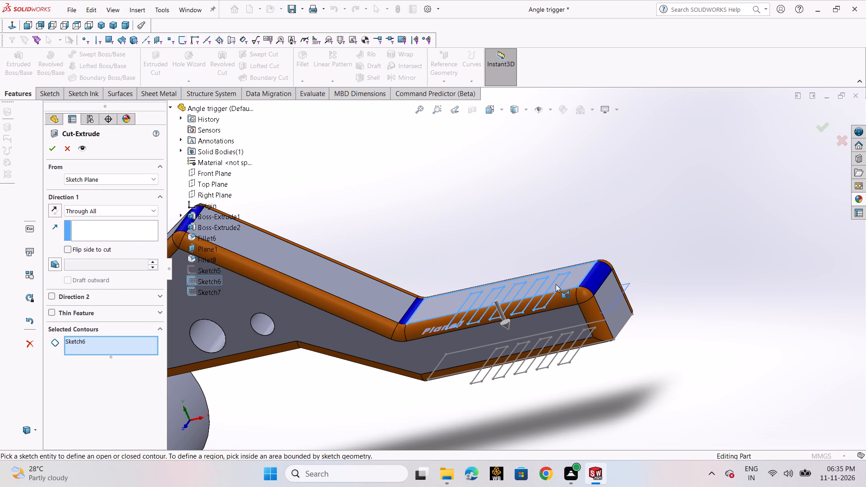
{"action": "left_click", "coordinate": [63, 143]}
Delete the three slot sketches Sketch5, Sketch6 and Sketch7 from the part.
{"action": "scroll", "coordinate": [175, 333], "scroll_direction": "up", "scroll_amount": 2}
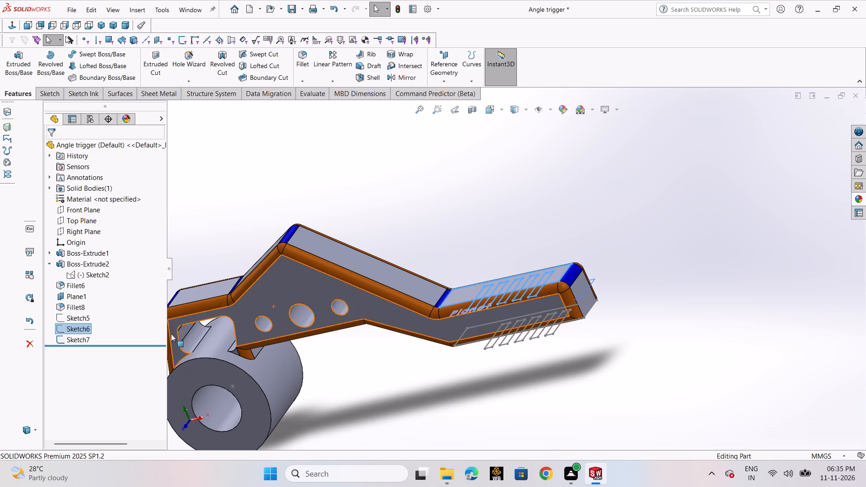
{"action": "left_click", "coordinate": [81, 341]}
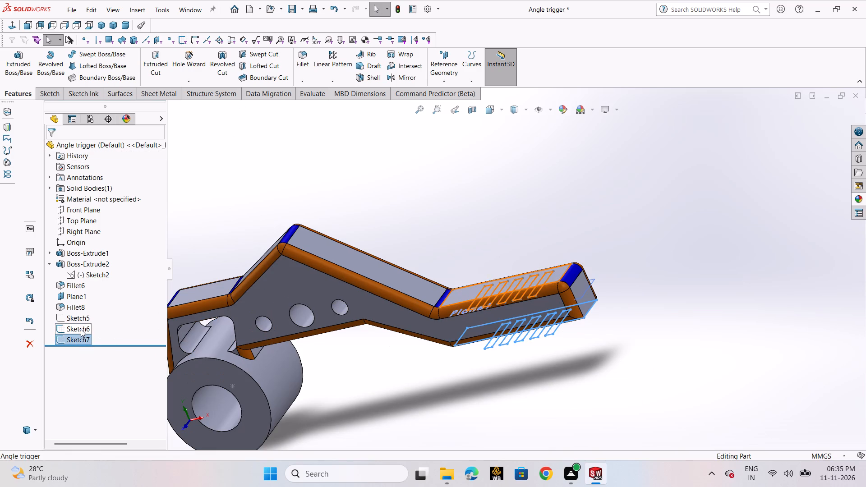
{"action": "left_click", "coordinate": [79, 323], "text": "ctrl"}
{"action": "left_click", "coordinate": [79, 326], "text": "ctrl"}
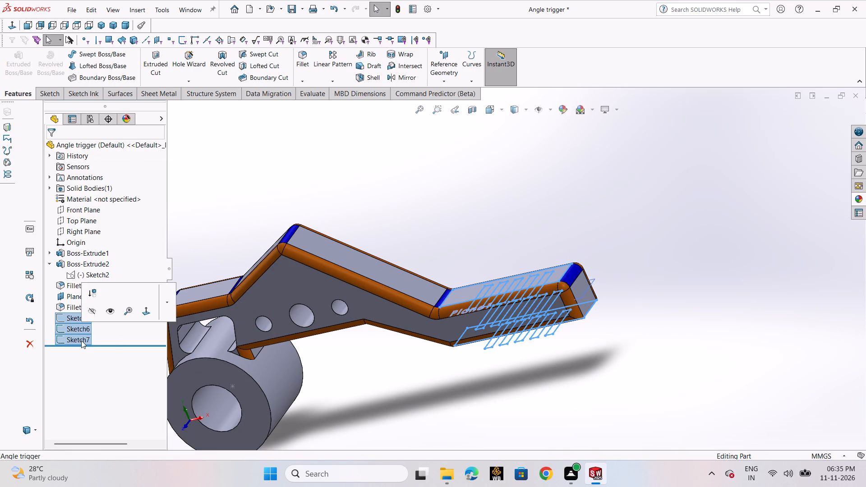
{"action": "key", "text": "Delete"}
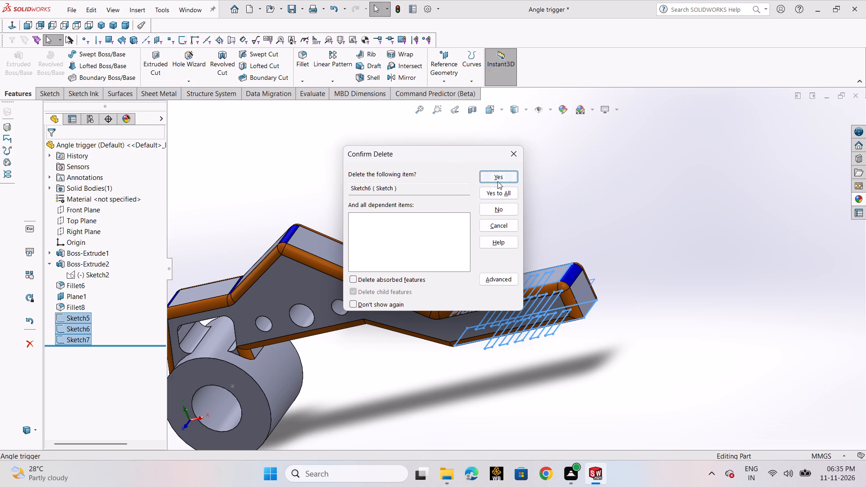
{"action": "left_click", "coordinate": [497, 181]}
{"action": "left_click", "coordinate": [515, 181]}
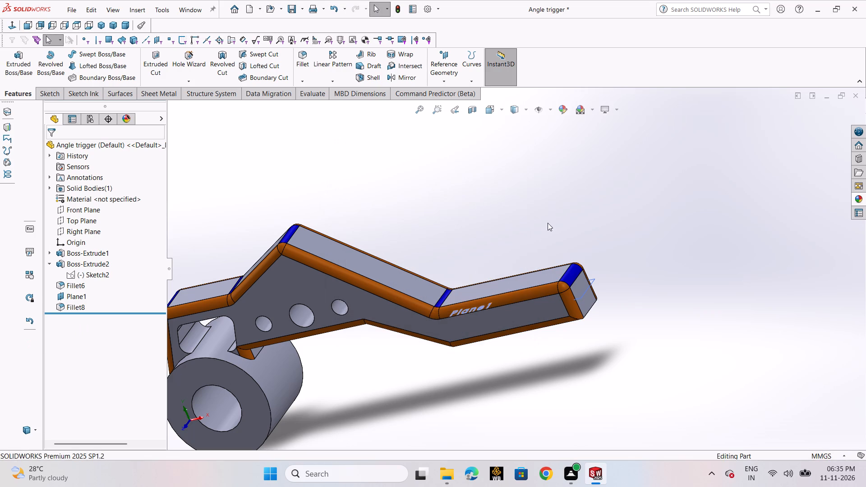
{"action": "left_click", "coordinate": [655, 234]}
Start a sketch on the grip's flat upper face and draw a corner rectangle about 1.4 by 5.9 mm across one long edge, near the free end.
{"action": "left_click", "coordinate": [557, 273]}
{"action": "left_click", "coordinate": [611, 247]}
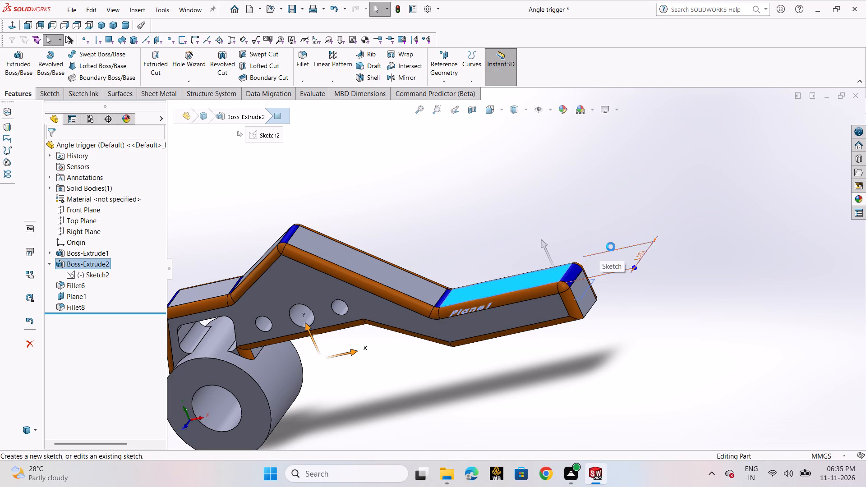
{"action": "scroll", "coordinate": [704, 286], "scroll_direction": "down", "scroll_amount": 3}
{"action": "scroll", "coordinate": [631, 269], "scroll_direction": "down", "scroll_amount": 2}
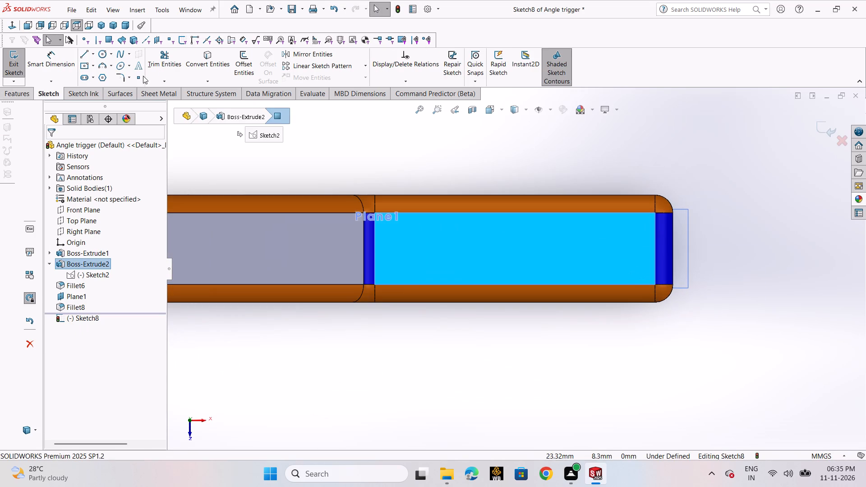
{"action": "left_click", "coordinate": [88, 67]}
{"action": "left_click", "coordinate": [95, 79]}
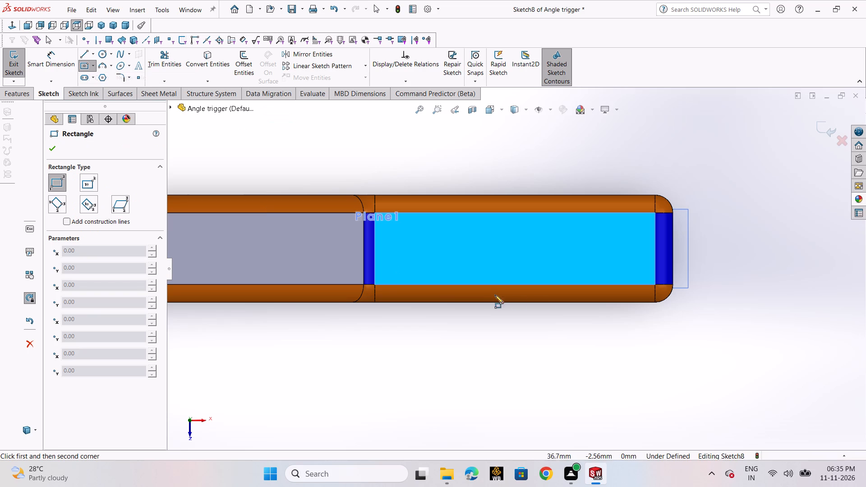
{"action": "left_click_drag", "start_coordinate": [608, 254], "coordinate": [634, 359]}
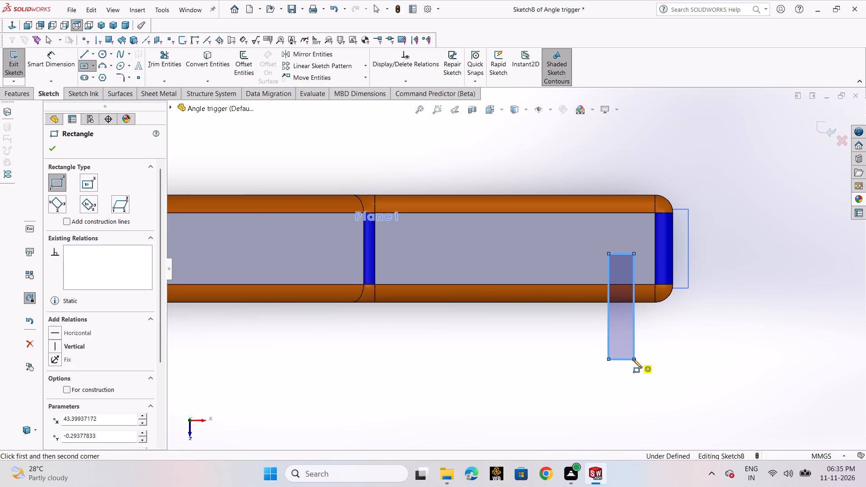
{"action": "left_click", "coordinate": [633, 359]}
{"action": "right_click", "coordinate": [633, 359]}
{"action": "left_click", "coordinate": [643, 366]}
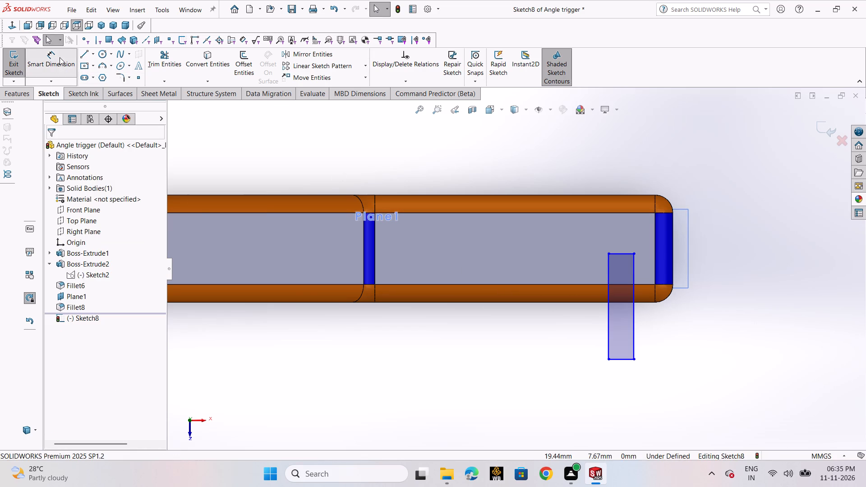
Dimension the rectangle's width to 1 mm.
{"action": "left_click", "coordinate": [60, 57]}
{"action": "left_click", "coordinate": [617, 360]}
{"action": "left_click", "coordinate": [618, 388]}
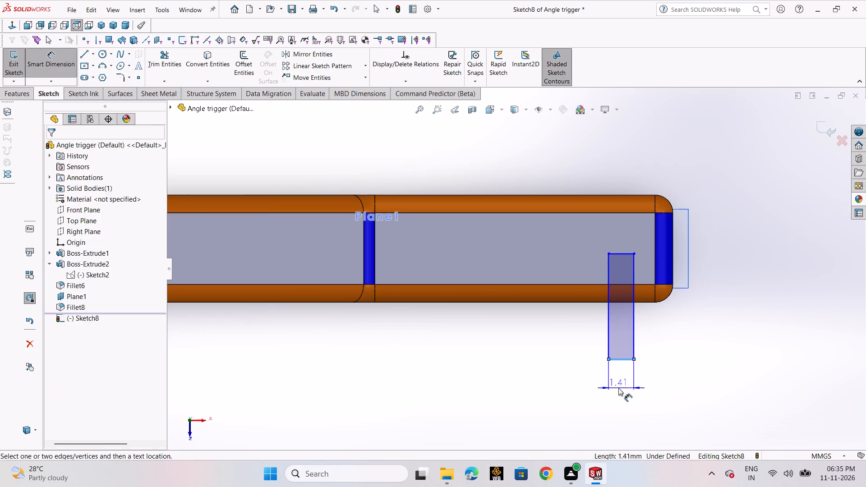
{"action": "key", "text": "1"}
{"action": "key", "text": "Return"}
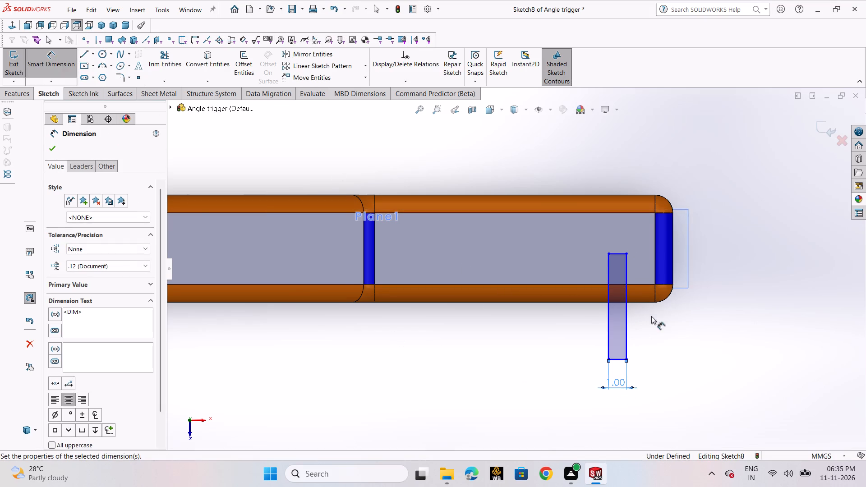
Dimension the rectangle's long side nearest the grip's free end to 3 mm from that end edge.
{"action": "left_click", "coordinate": [625, 333]}
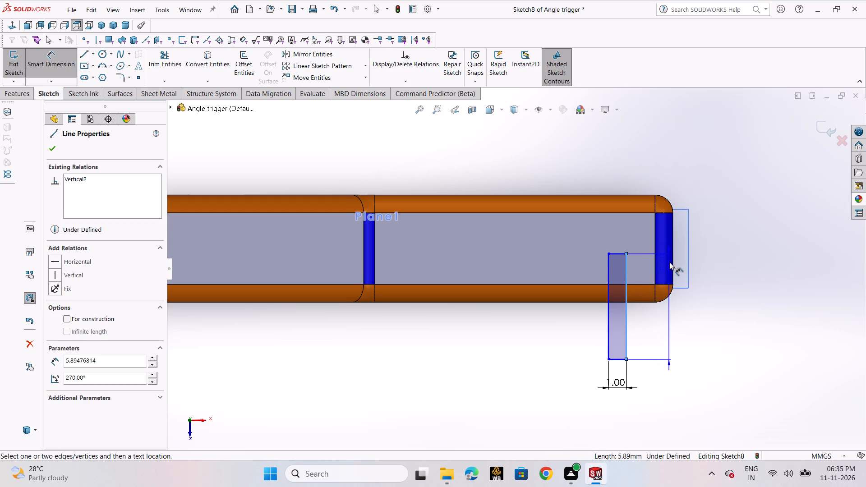
{"action": "left_click", "coordinate": [673, 266]}
{"action": "left_click", "coordinate": [671, 366]}
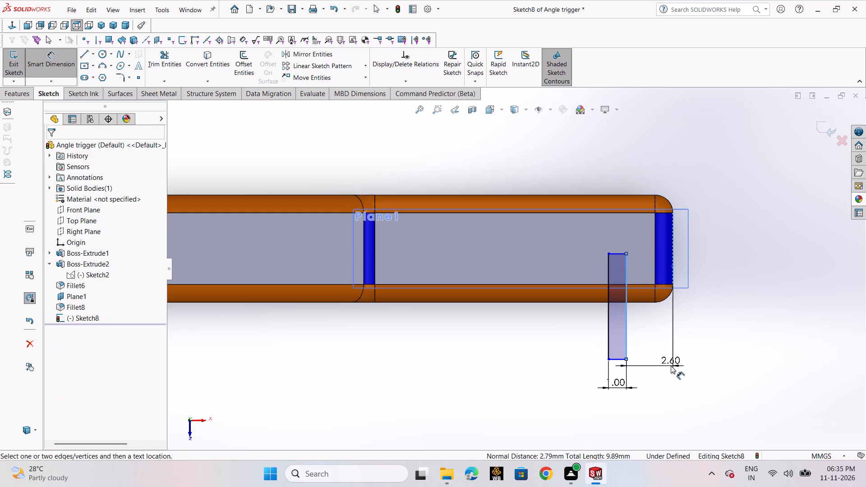
{"action": "key", "text": "3"}
{"action": "key", "text": "Return"}
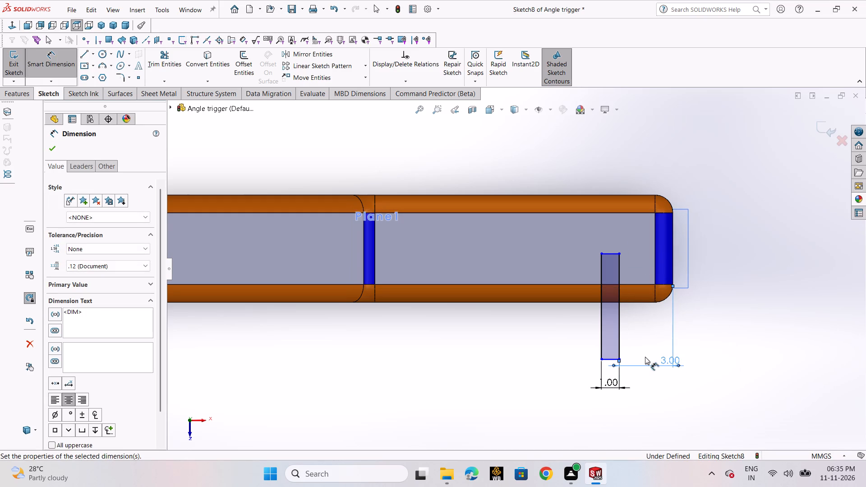
{"action": "left_click", "coordinate": [57, 147]}
Dimension the rectangle's inner short side to 2 mm from the grip's opposite long outer edge.
{"action": "left_click", "coordinate": [59, 64]}
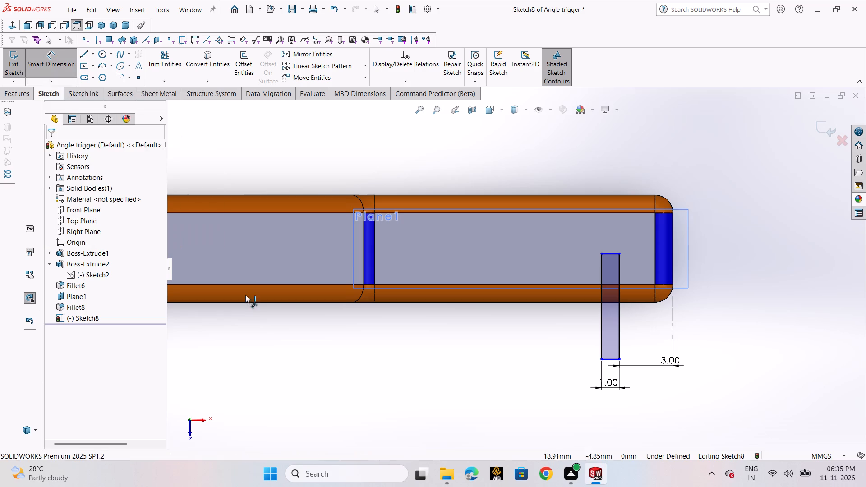
{"action": "left_click", "coordinate": [605, 253]}
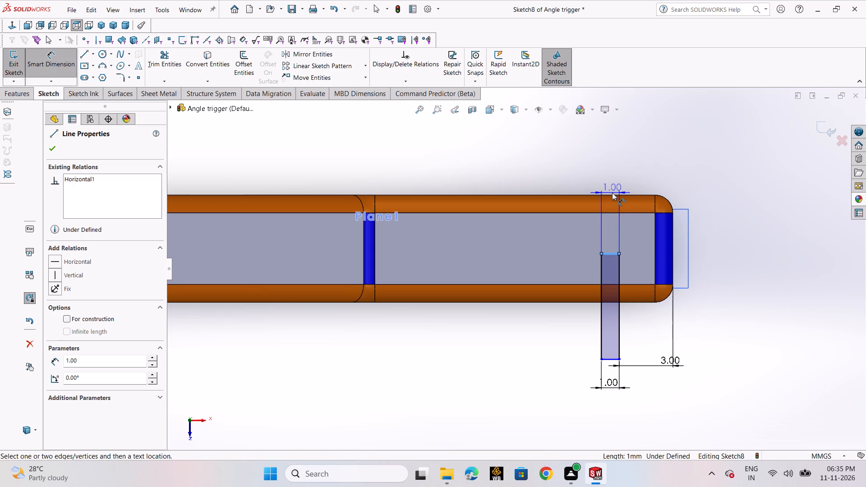
{"action": "left_click", "coordinate": [614, 194]}
{"action": "left_click", "coordinate": [793, 231]}
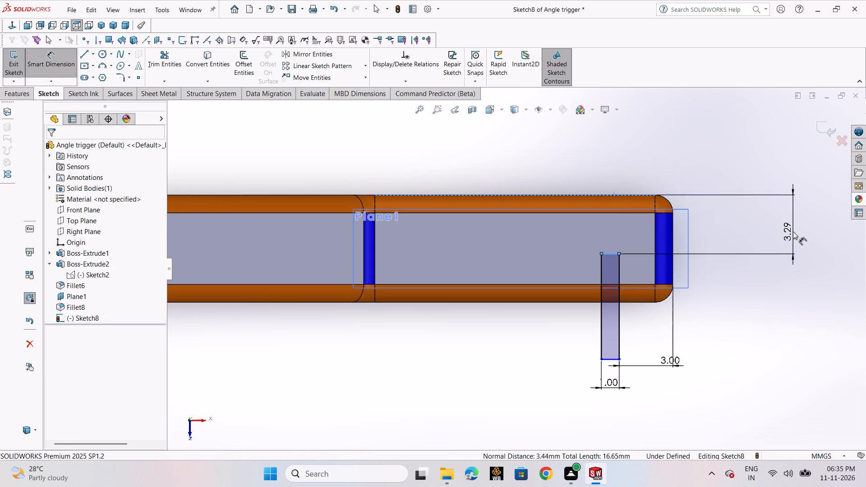
{"action": "key", "text": "2"}
{"action": "key", "text": "Return"}
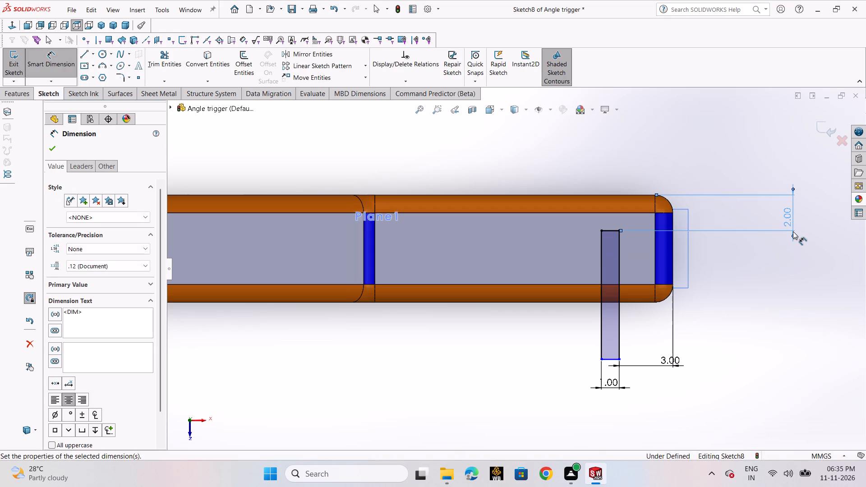
{"action": "left_click", "coordinate": [55, 149]}
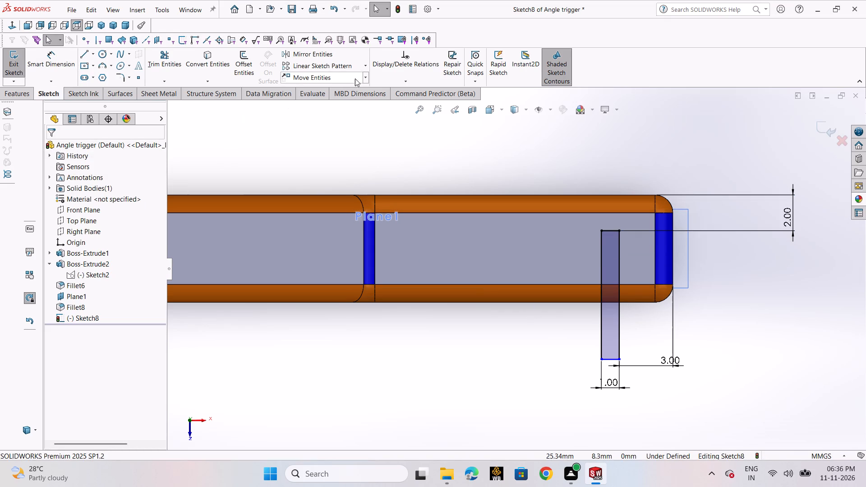
Copy the dimensioned rectangle about 2.36 mm along the grip, away from its free end, keeping it level with the original.
{"action": "left_click", "coordinate": [366, 75]}
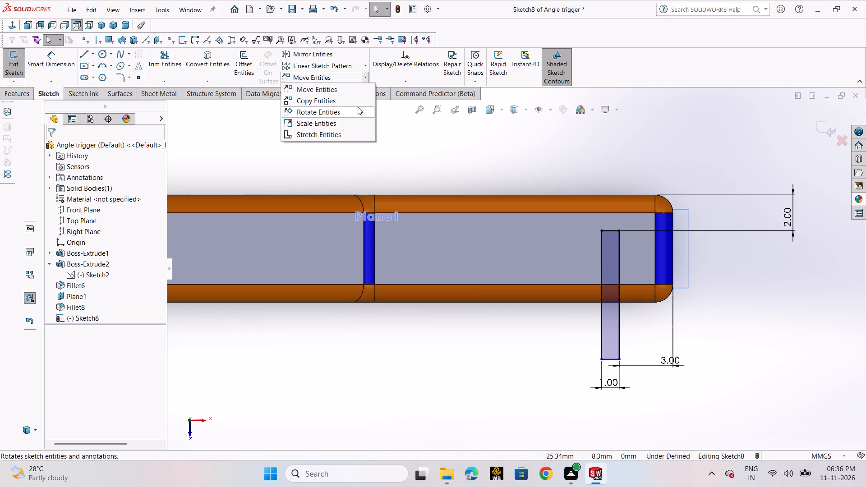
{"action": "left_click", "coordinate": [356, 103]}
{"action": "left_click", "coordinate": [610, 334]}
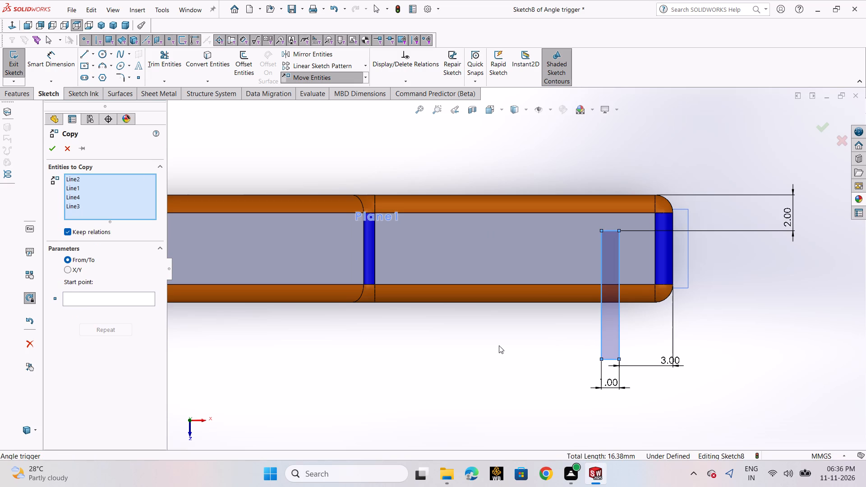
{"action": "left_click", "coordinate": [137, 302]}
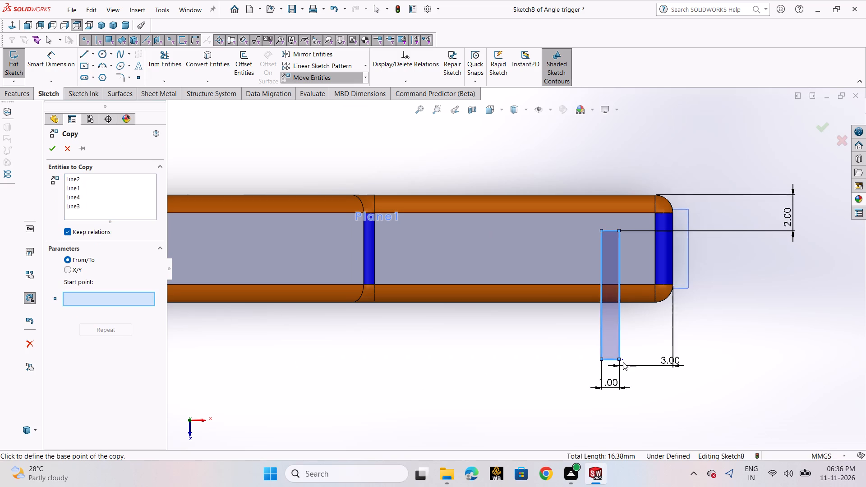
{"action": "left_click", "coordinate": [620, 358]}
{"action": "left_click", "coordinate": [577, 358]}
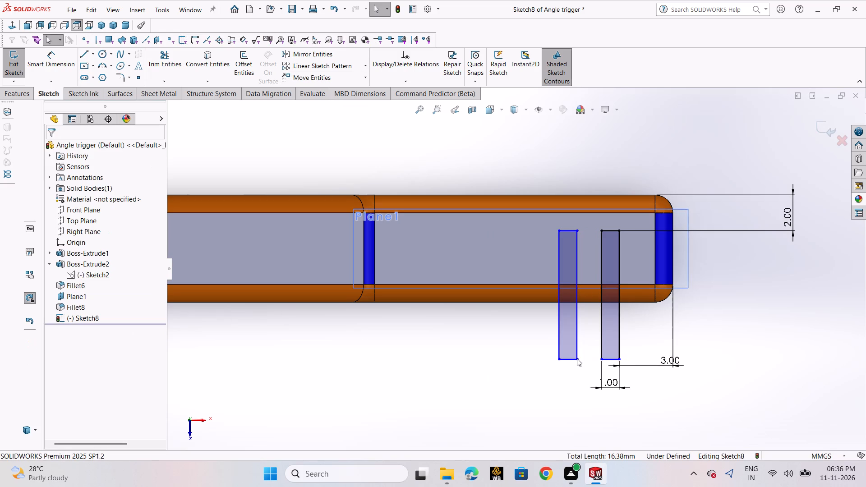
Dimension the spacing between the matching long sides of the original rectangle and its copy to 2 mm.
{"action": "left_click", "coordinate": [49, 66]}
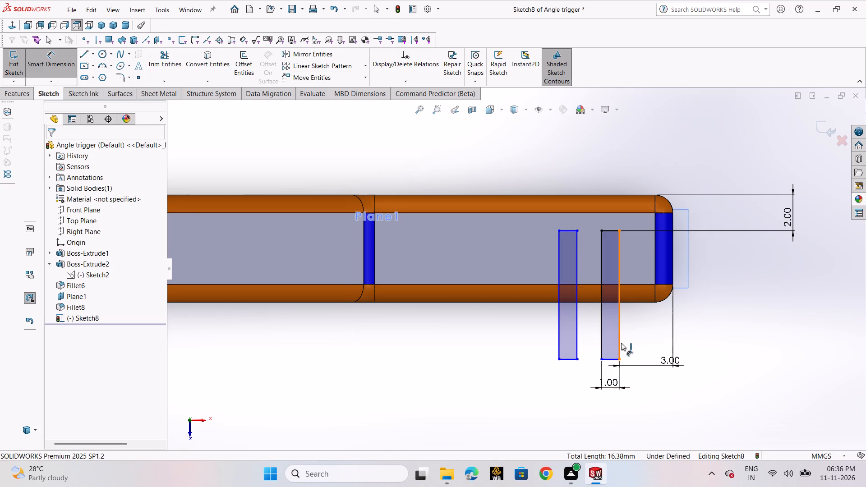
{"action": "left_click", "coordinate": [621, 343]}
{"action": "left_click", "coordinate": [579, 330]}
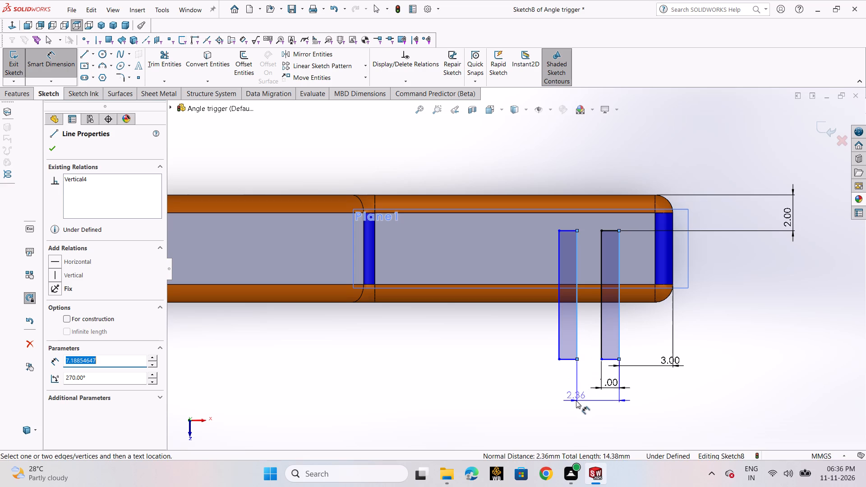
{"action": "left_click", "coordinate": [584, 402]}
{"action": "key", "text": "2"}
{"action": "key", "text": "Return"}
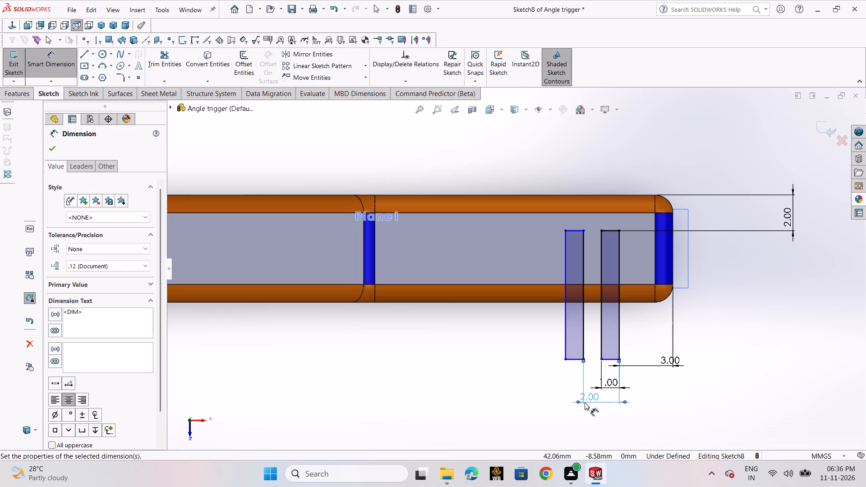
{"action": "left_click", "coordinate": [55, 143]}
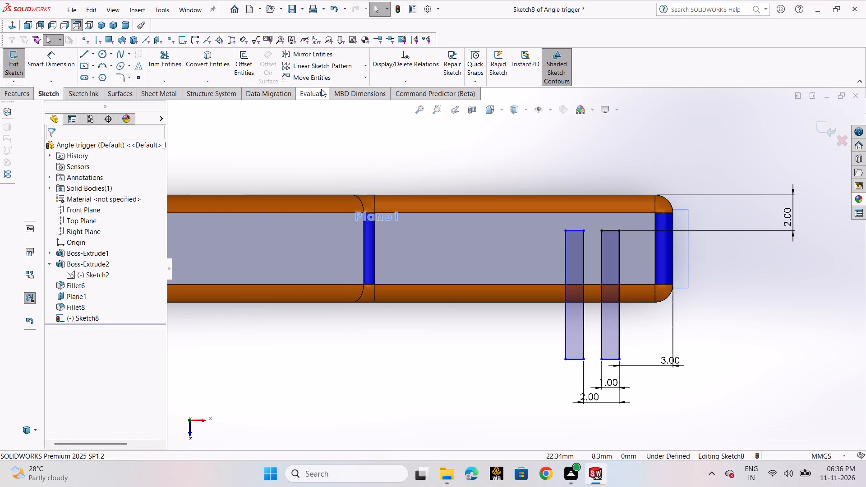
Copy both rectangles together farther from the free end, leaving about 1.72 mm between matching sides of the second and third rectangles.
{"action": "left_click", "coordinate": [360, 80]}
{"action": "left_click", "coordinate": [364, 81]}
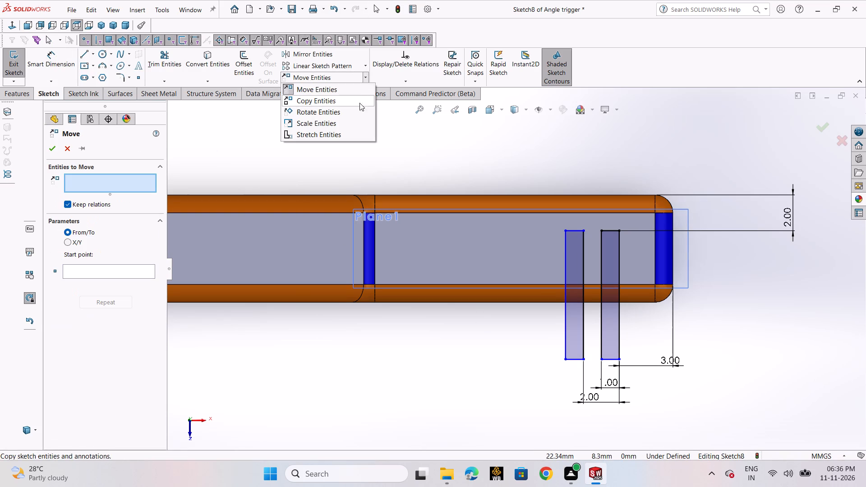
{"action": "left_click", "coordinate": [355, 104]}
{"action": "left_click", "coordinate": [608, 318]}
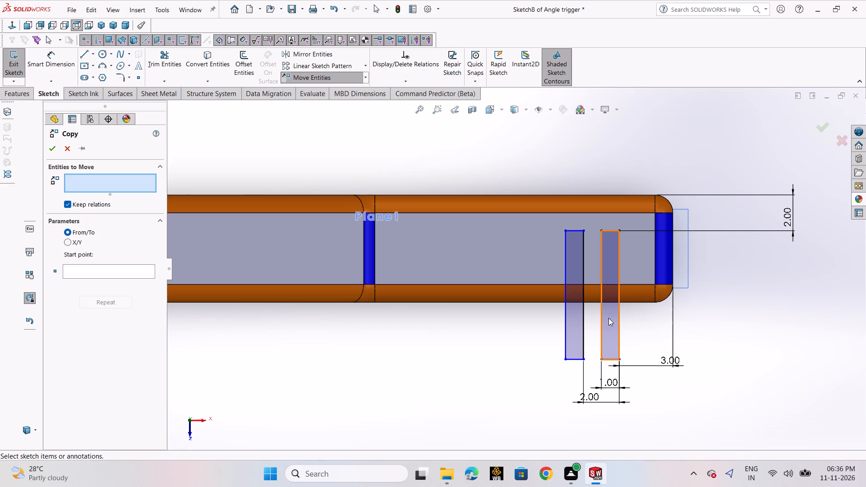
{"action": "left_click", "coordinate": [573, 325]}
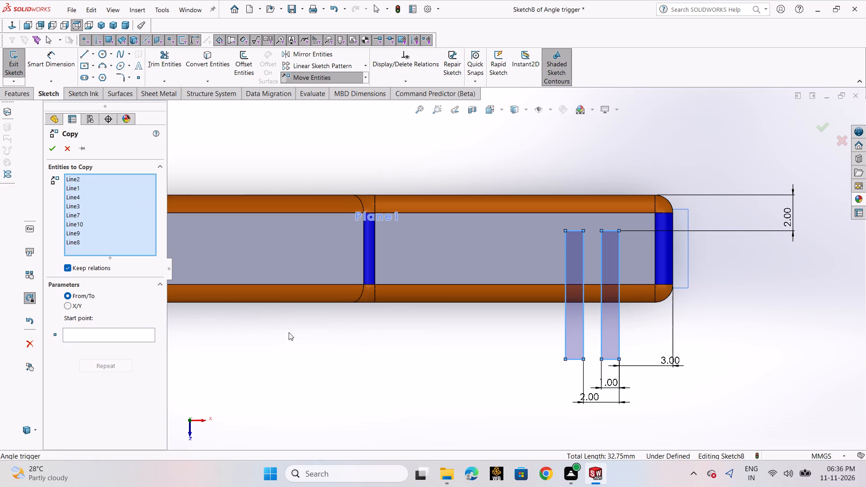
{"action": "left_click", "coordinate": [147, 335]}
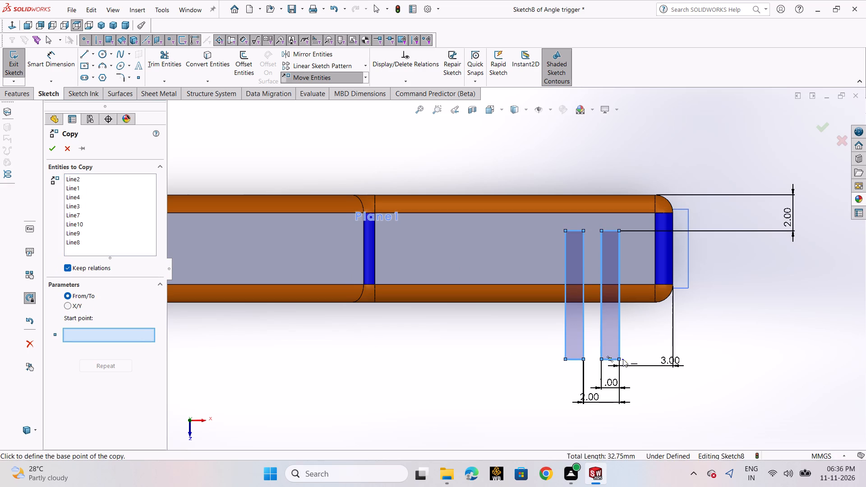
{"action": "left_click", "coordinate": [619, 359]}
{"action": "left_click", "coordinate": [553, 359]}
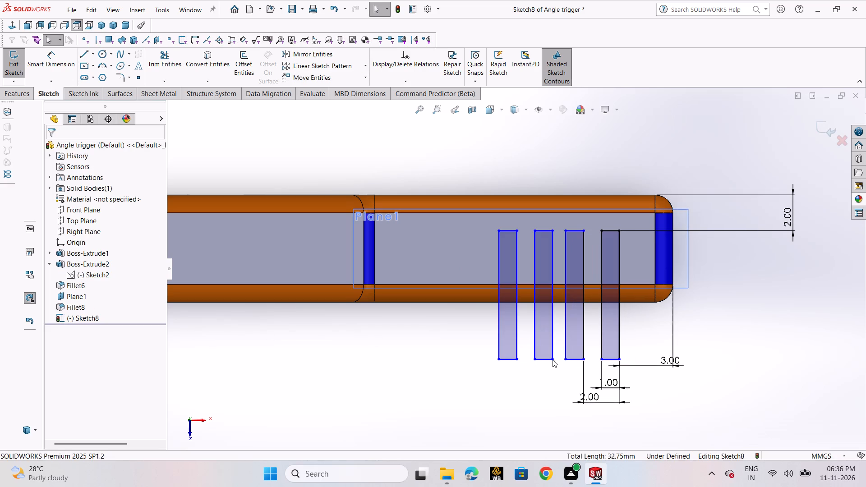
Dimension the spacing between the matching long sides of the second and third rectangles to 2 mm.
{"action": "left_click", "coordinate": [59, 67]}
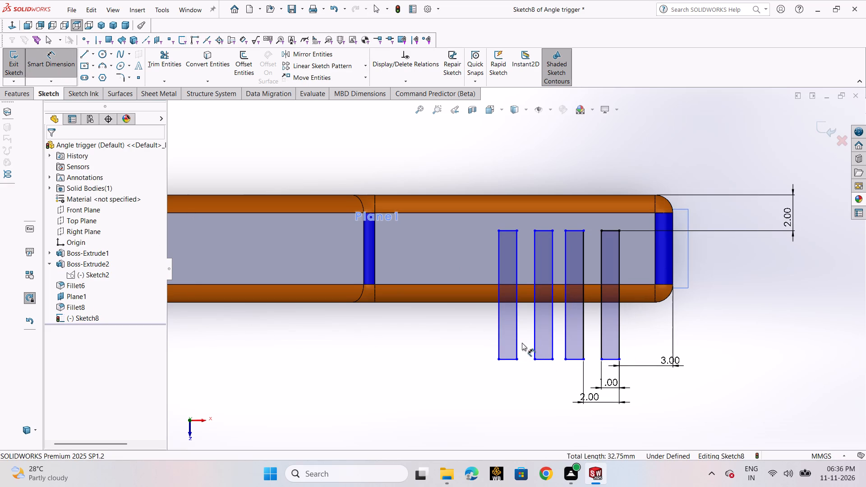
{"action": "left_click", "coordinate": [551, 343]}
{"action": "left_click", "coordinate": [583, 340]}
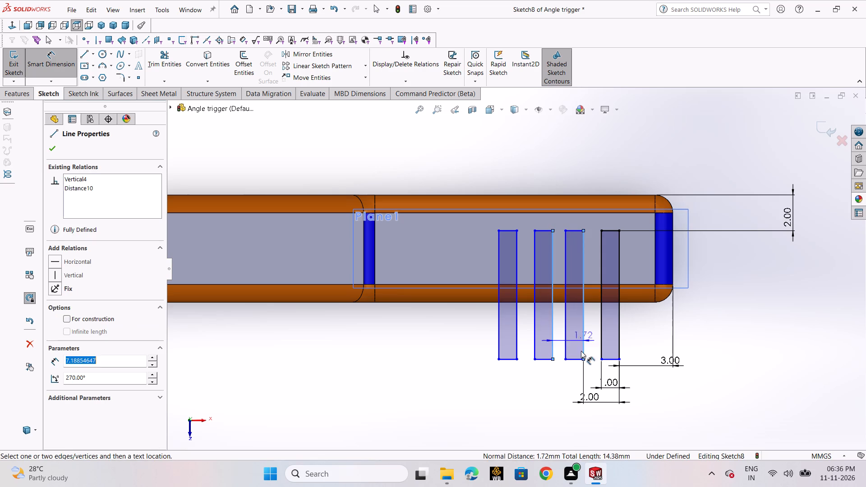
{"action": "left_click", "coordinate": [551, 399]}
{"action": "key", "text": "2"}
{"action": "key", "text": "Return"}
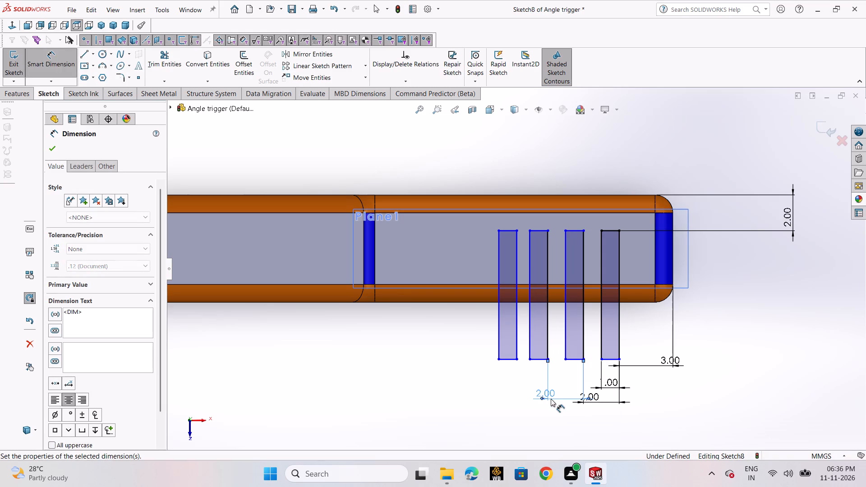
{"action": "left_click", "coordinate": [51, 148]}
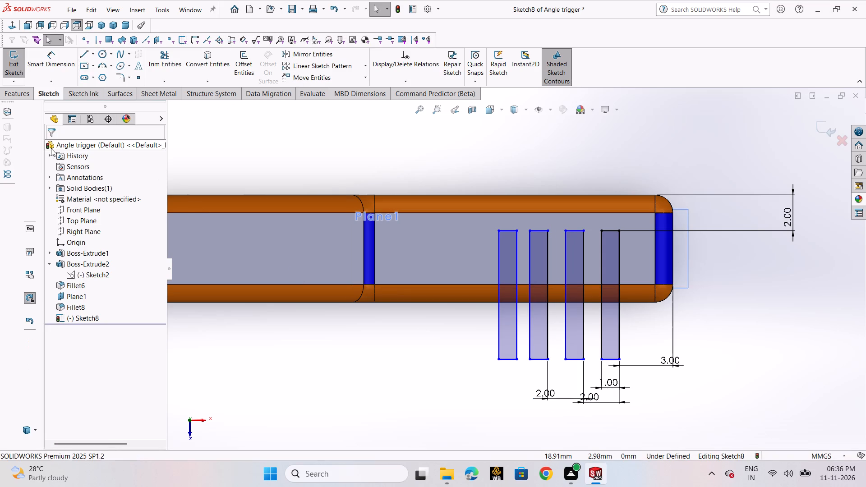
Dimension the spacing between the matching long sides of the third and fourth rectangles to 2 mm.
{"action": "left_click", "coordinate": [60, 57]}
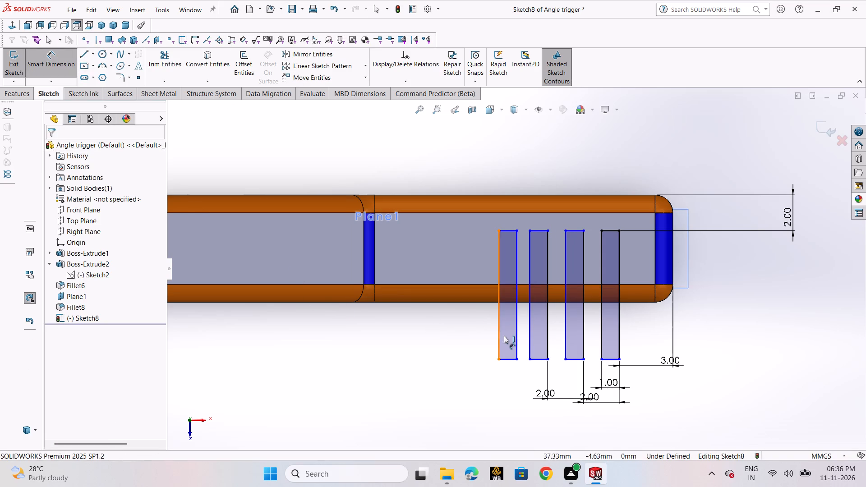
{"action": "left_click", "coordinate": [515, 347]}
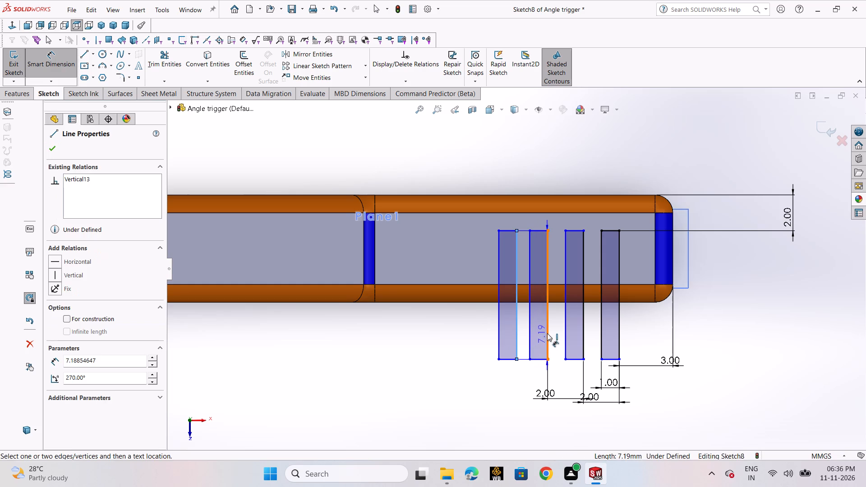
{"action": "left_click", "coordinate": [547, 333]}
{"action": "left_click", "coordinate": [521, 401]}
{"action": "key", "text": "2"}
{"action": "key", "text": "Return"}
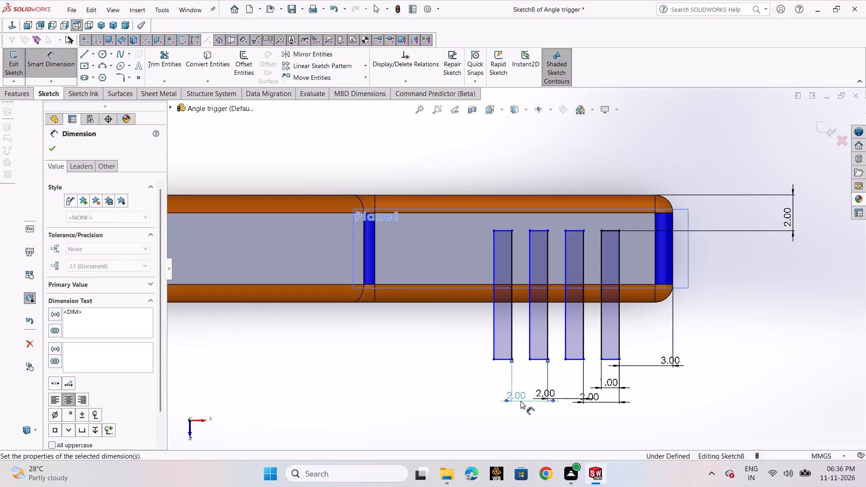
{"action": "left_click", "coordinate": [53, 150]}
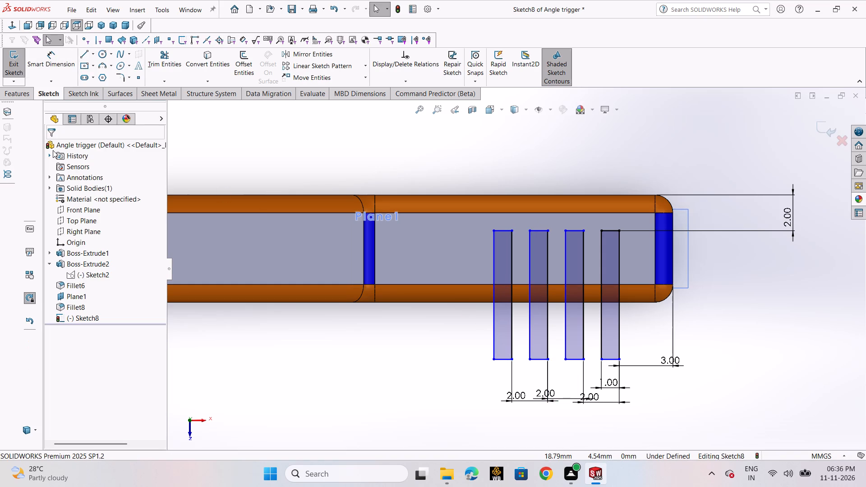
Copy the fourth rectangle about 2.13 mm farther from the grip's free end to make a fifth rectangle.
{"action": "left_click", "coordinate": [367, 80]}
{"action": "left_click", "coordinate": [356, 103]}
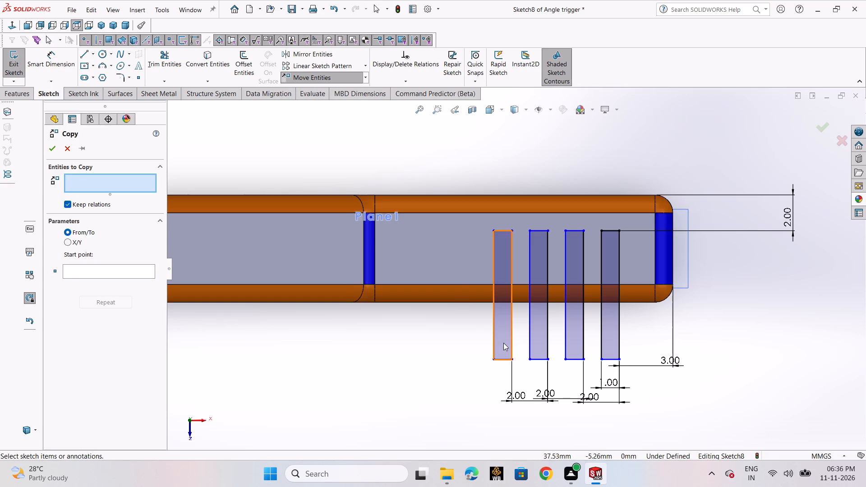
{"action": "left_click", "coordinate": [503, 343]}
{"action": "left_click", "coordinate": [95, 297]}
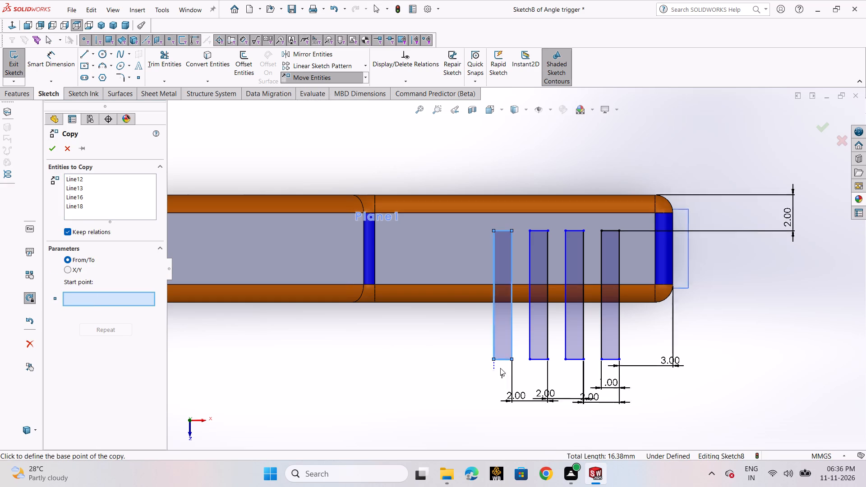
{"action": "left_click", "coordinate": [510, 360]}
{"action": "left_click", "coordinate": [474, 360]}
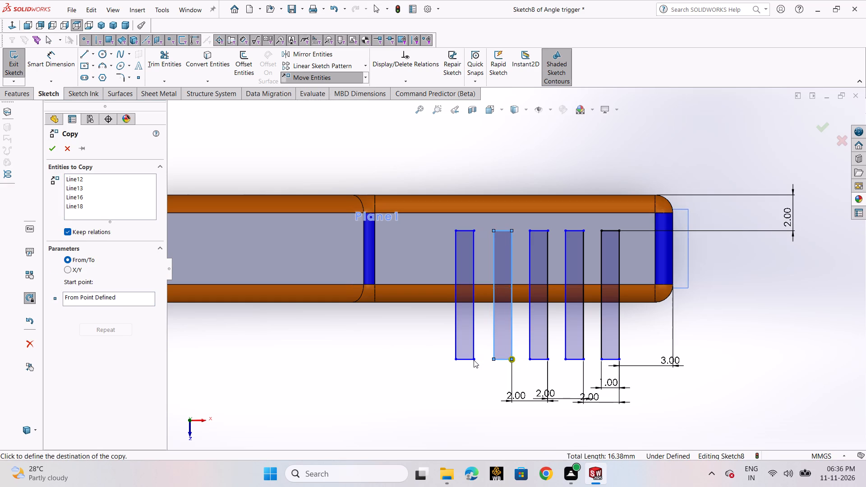
Dimension the spacing between the matching long sides of the fourth and fifth rectangles to 2 mm.
{"action": "left_click", "coordinate": [45, 65]}
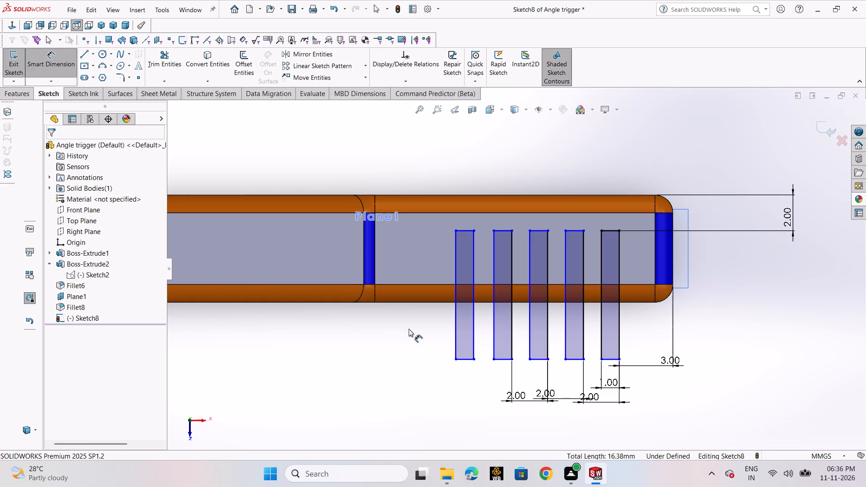
{"action": "left_click", "coordinate": [471, 337]}
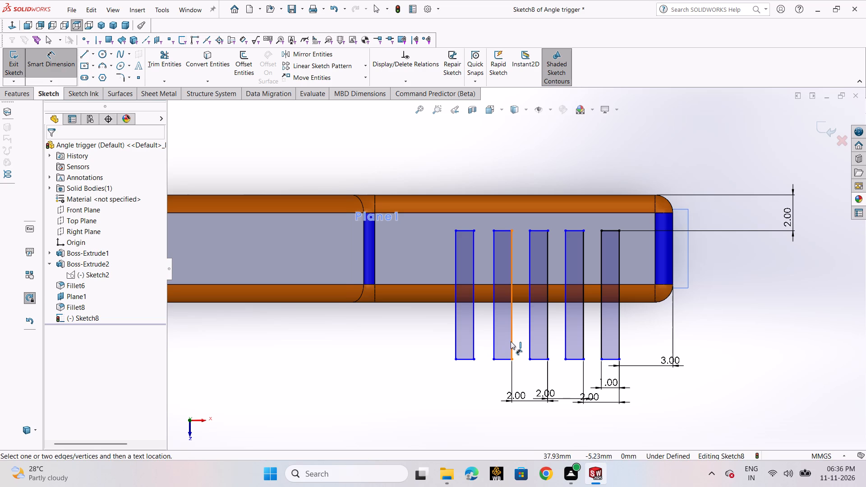
{"action": "left_click", "coordinate": [511, 340]}
{"action": "left_click", "coordinate": [472, 335]}
{"action": "left_click", "coordinate": [473, 396]}
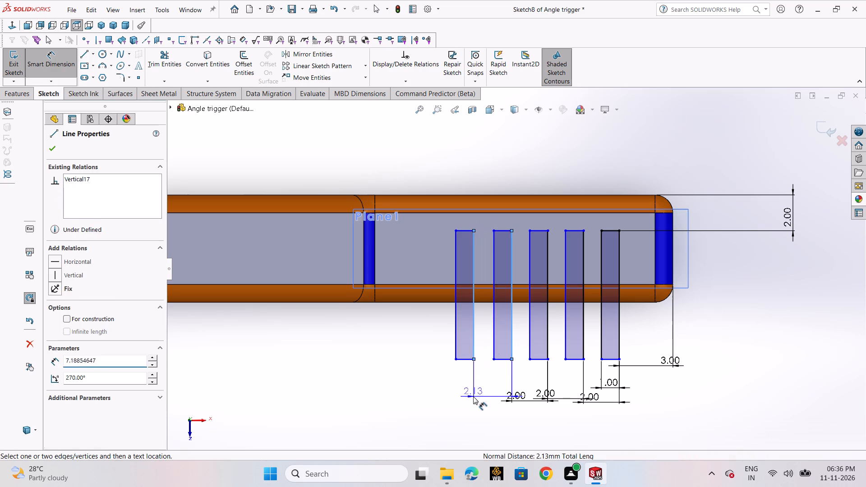
{"action": "key", "text": "2"}
{"action": "key", "text": "Return"}
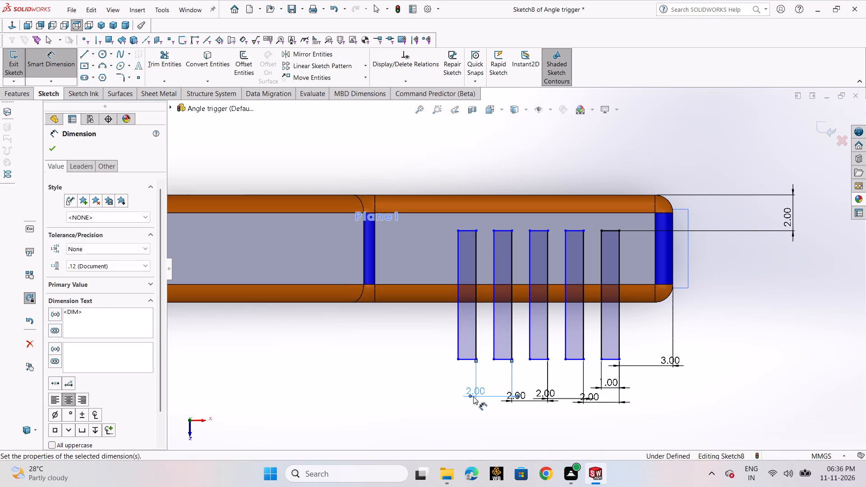
{"action": "left_click", "coordinate": [53, 150]}
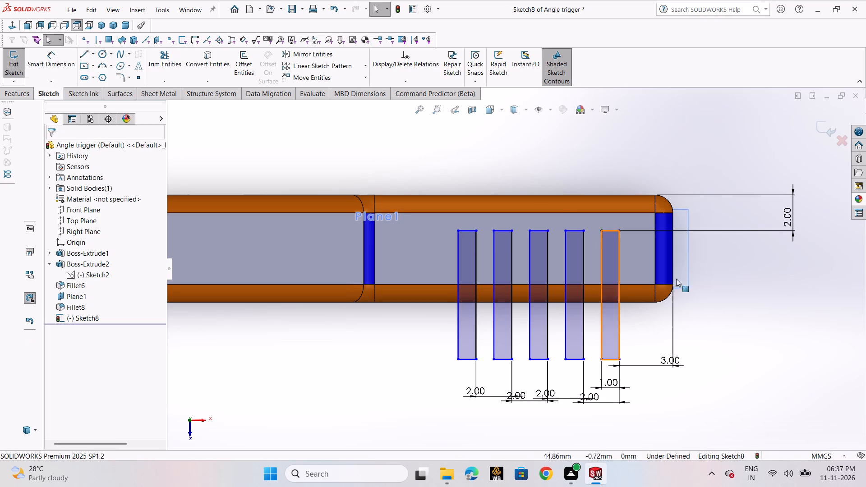
Exit the sketch and make a blind Extruded Cut of the five rectangles 1 mm deep into the grip.
{"action": "scroll", "coordinate": [759, 308], "scroll_direction": "up", "scroll_amount": 1}
{"action": "left_click", "coordinate": [733, 309]}
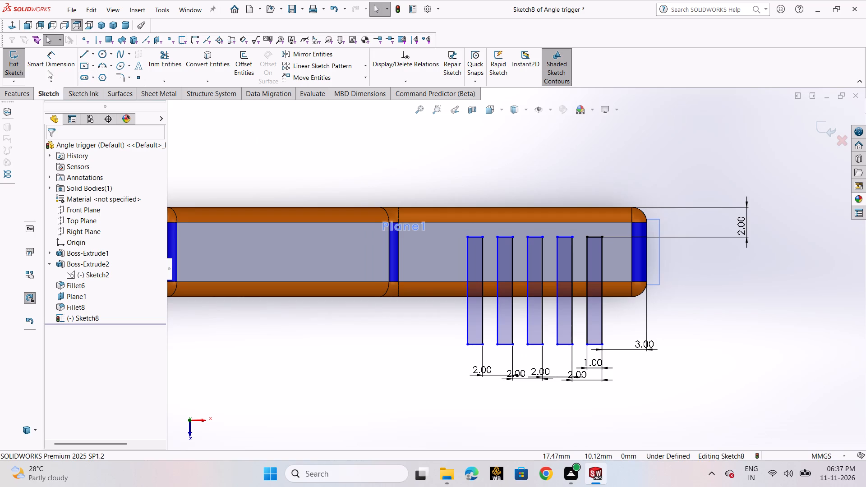
{"action": "left_click", "coordinate": [8, 58]}
{"action": "middle_click_drag", "start_coordinate": [525, 270], "coordinate": [521, 252]}
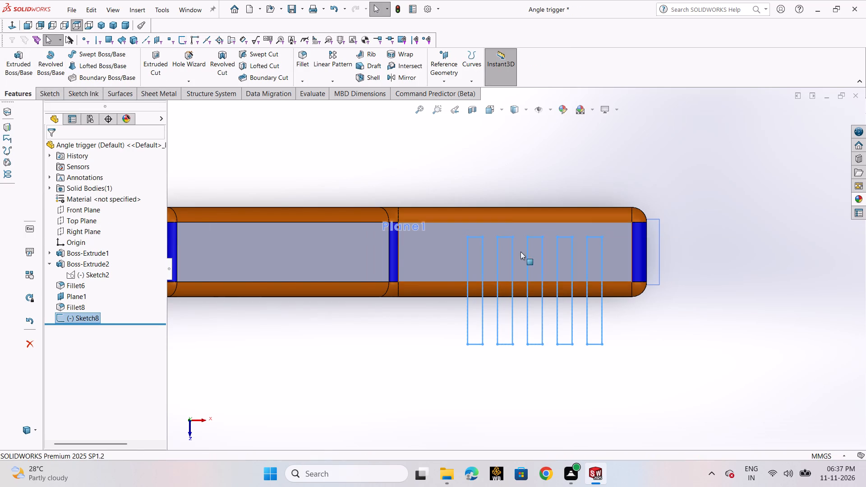
{"action": "middle_click_drag", "start_coordinate": [521, 252], "coordinate": [493, 122]}
{"action": "left_click", "coordinate": [147, 61]}
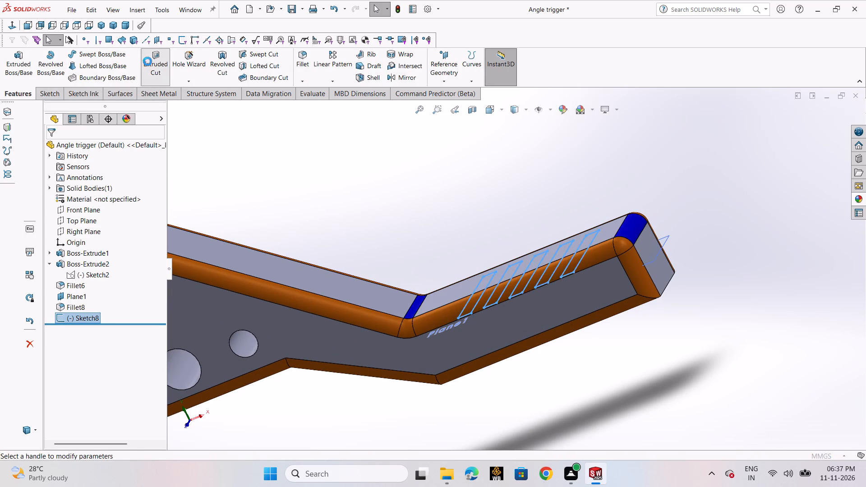
{"action": "left_click", "coordinate": [54, 148]}
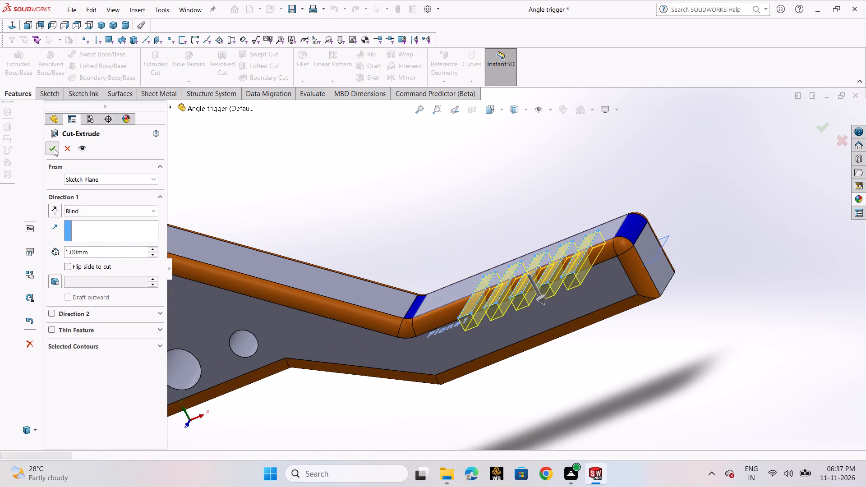
{"action": "left_click", "coordinate": [394, 216]}
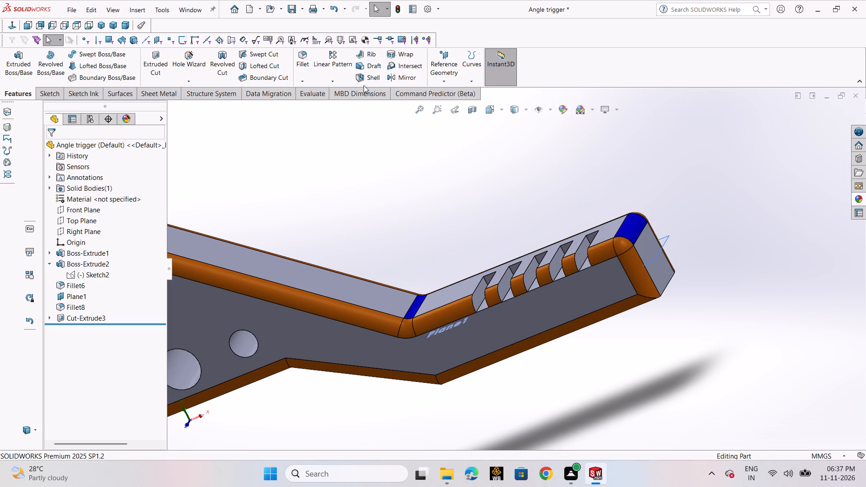
Mirror the five-slot extruded cut about Plane1 onto the opposite long edge of the grip.
{"action": "left_click", "coordinate": [401, 80]}
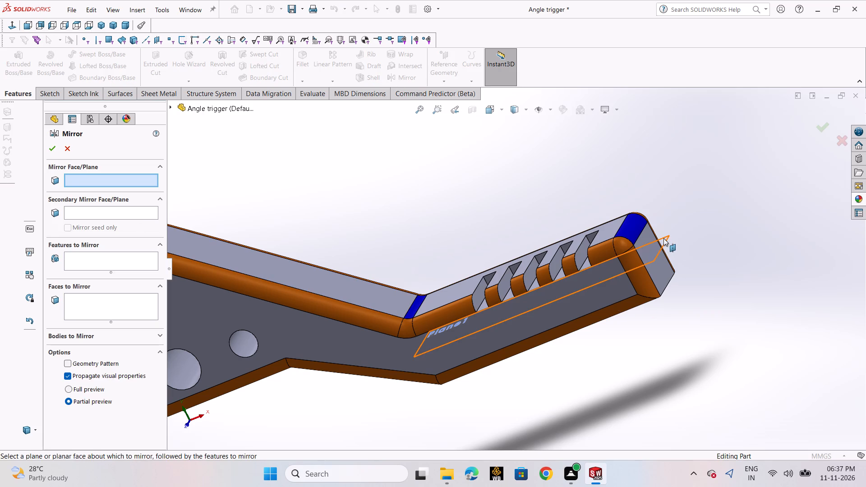
{"action": "left_click", "coordinate": [663, 238]}
{"action": "left_click", "coordinate": [99, 259]}
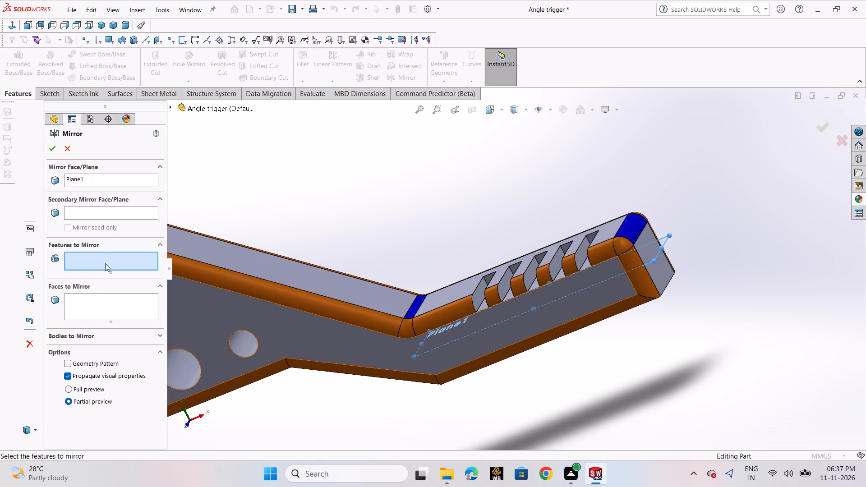
{"action": "left_click", "coordinate": [170, 108]}
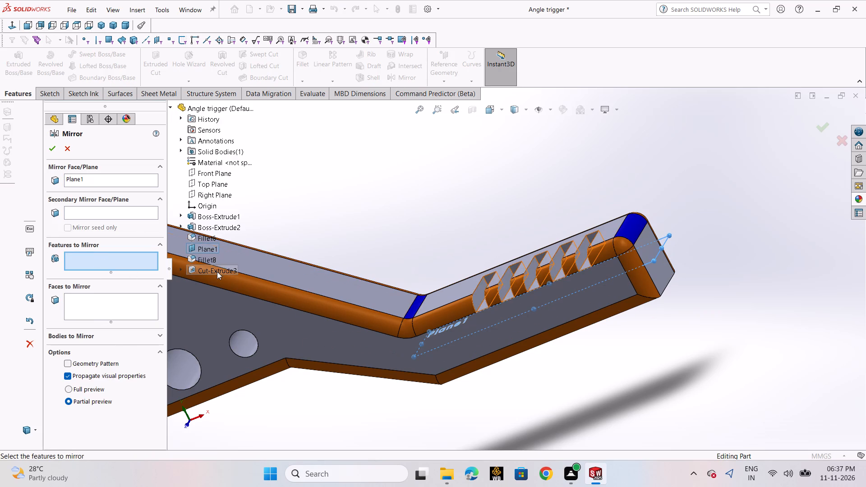
{"action": "left_click", "coordinate": [217, 271]}
{"action": "left_click", "coordinate": [55, 151]}
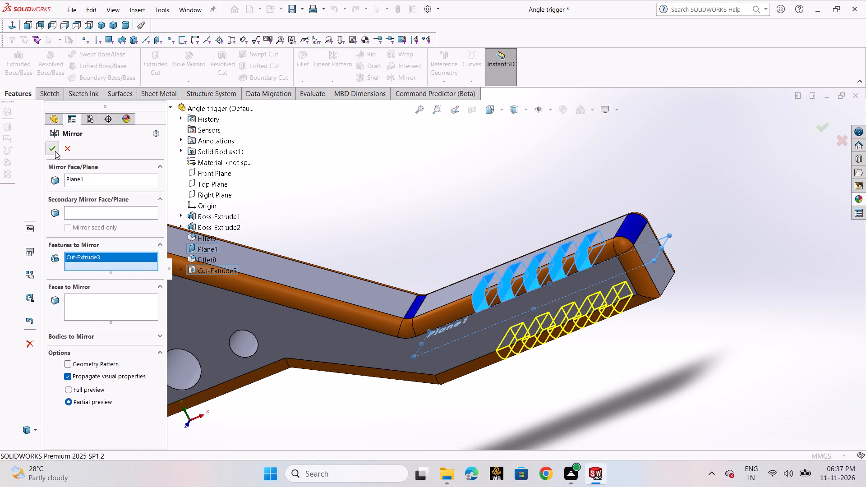
Set the Angle trigger part to isometric orientation and save it.
{"action": "scroll", "coordinate": [460, 252], "scroll_direction": "up", "scroll_amount": 2}
{"action": "left_click", "coordinate": [486, 233]}
{"action": "scroll", "coordinate": [489, 237], "scroll_direction": "up", "scroll_amount": 3}
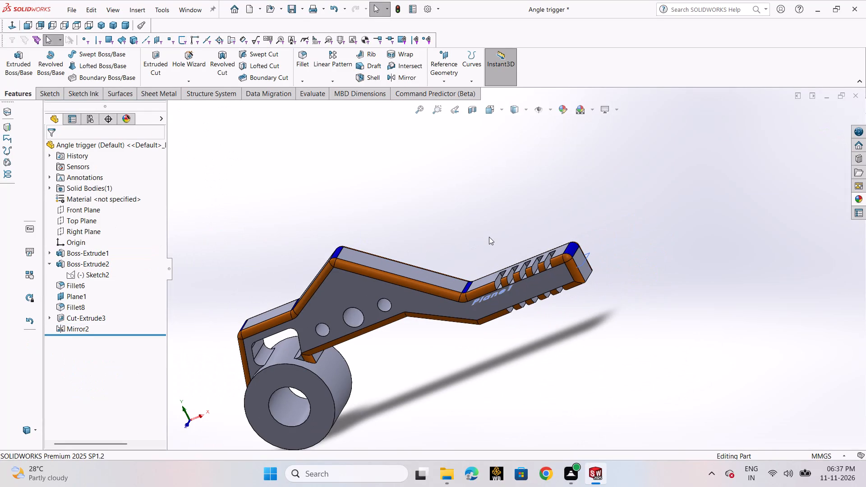
{"action": "key", "text": "ctrl+7"}
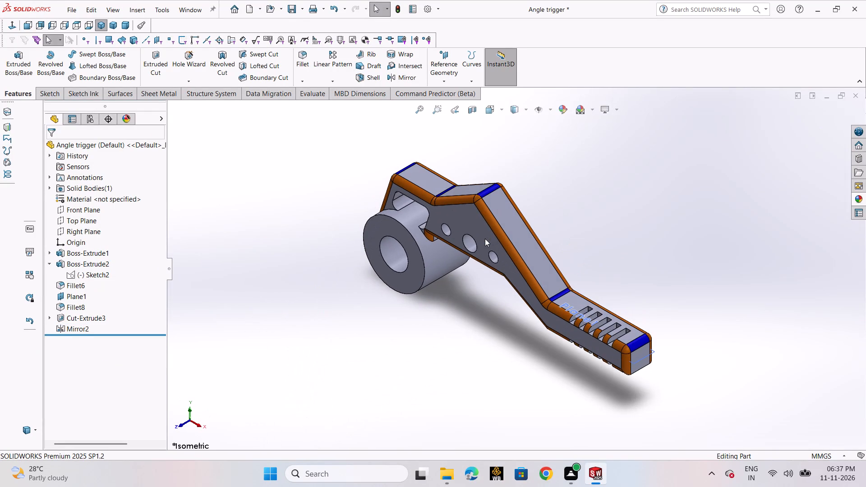
{"action": "key", "text": "ctrl+s"}
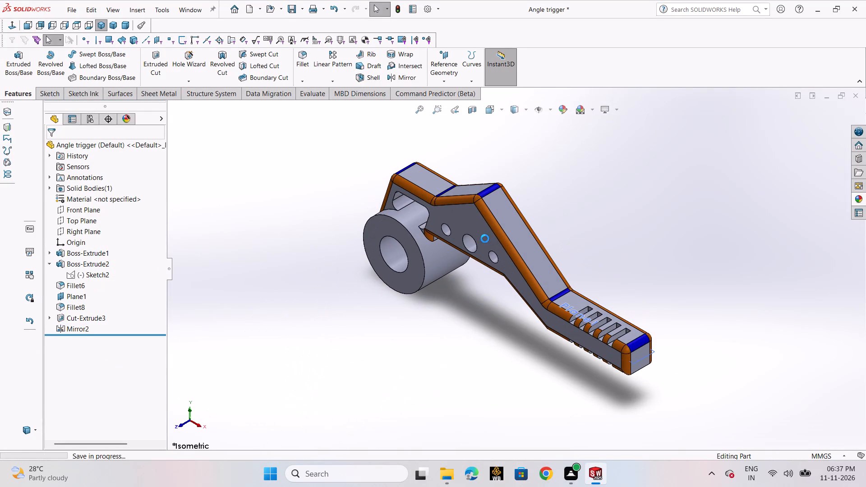
Save the Angle trigger part as a STEP AP203 file under the same name in the inetenship folder.
{"action": "left_click", "coordinate": [71, 9]}
{"action": "left_click", "coordinate": [117, 127]}
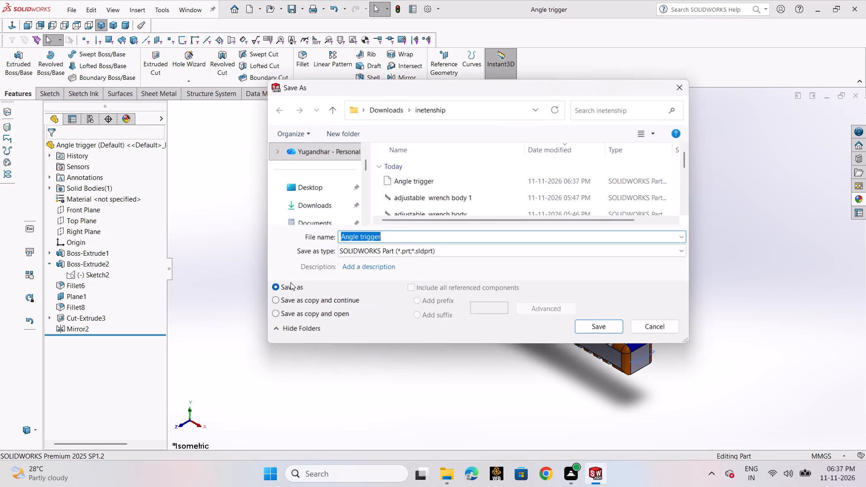
{"action": "left_click", "coordinate": [478, 254]}
{"action": "scroll", "coordinate": [413, 271], "scroll_direction": "down", "scroll_amount": 8}
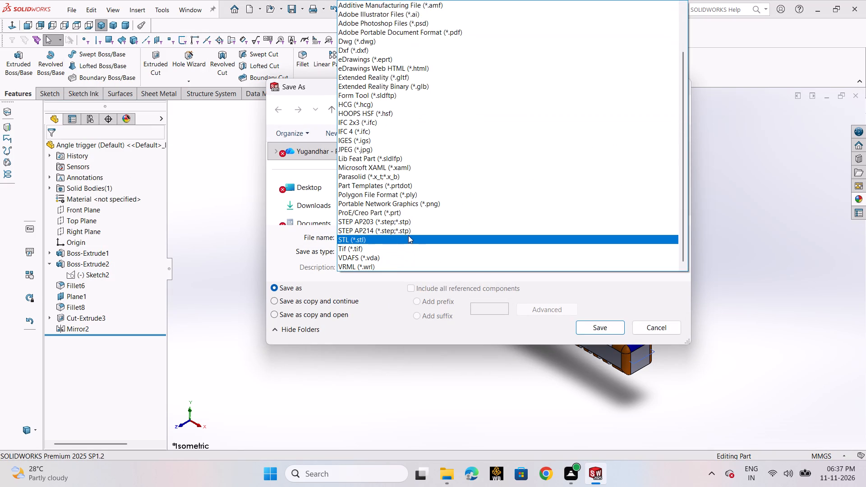
{"action": "left_click", "coordinate": [404, 223]}
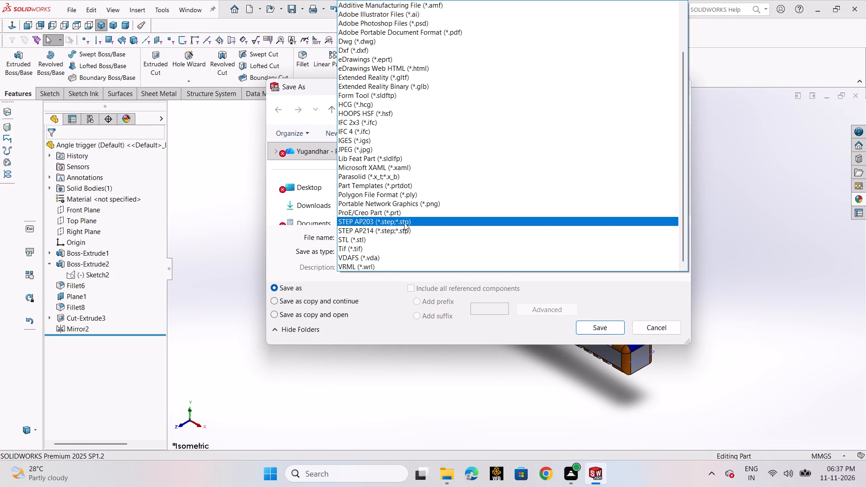
{"action": "left_click", "coordinate": [587, 350]}
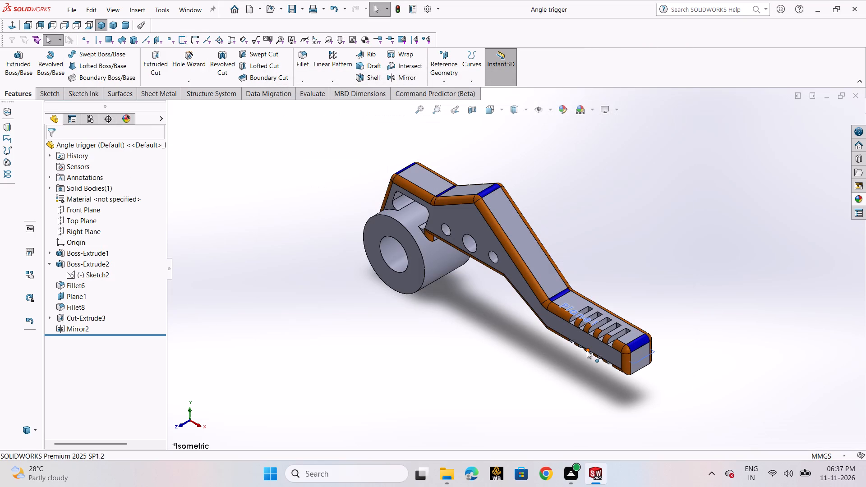